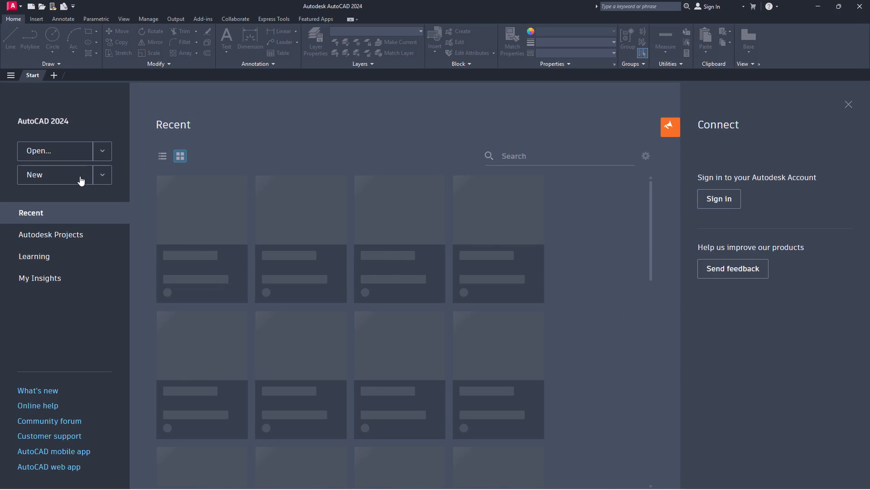
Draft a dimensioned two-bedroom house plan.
Remove 2BHK HOUSE from the list of recent drawings.
click(238, 266)
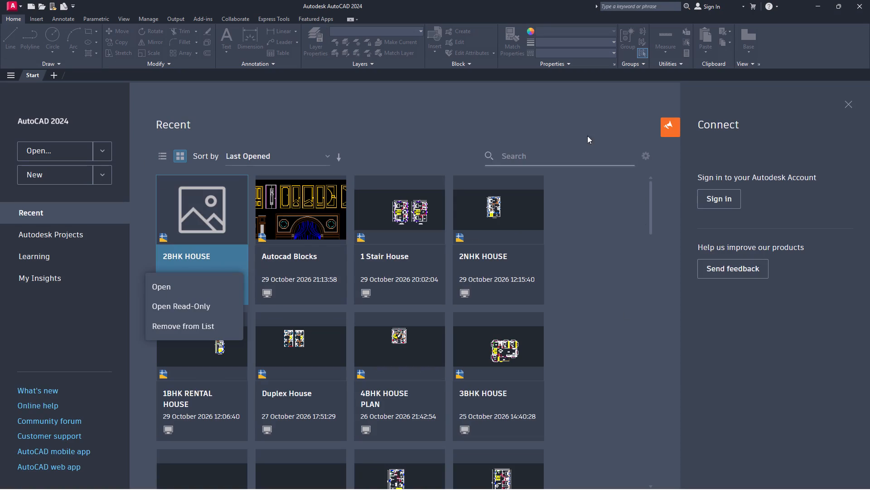
click(178, 326)
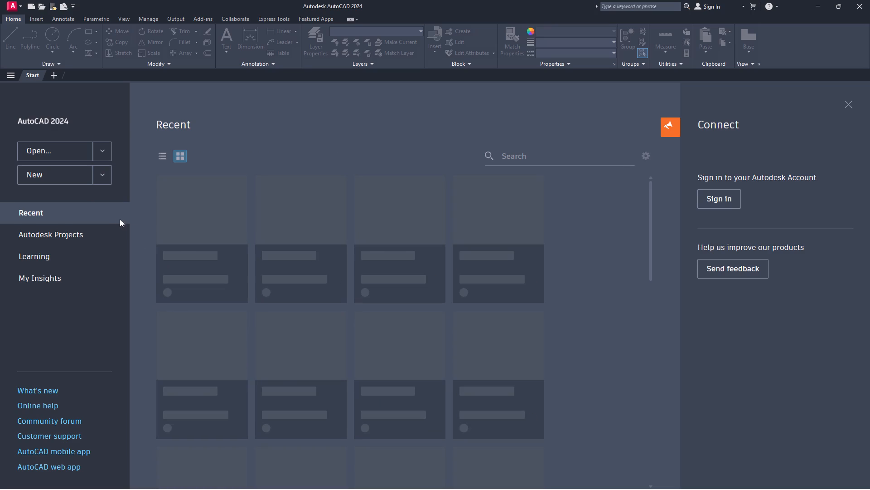
Create a new blank drawing.
click(50, 175)
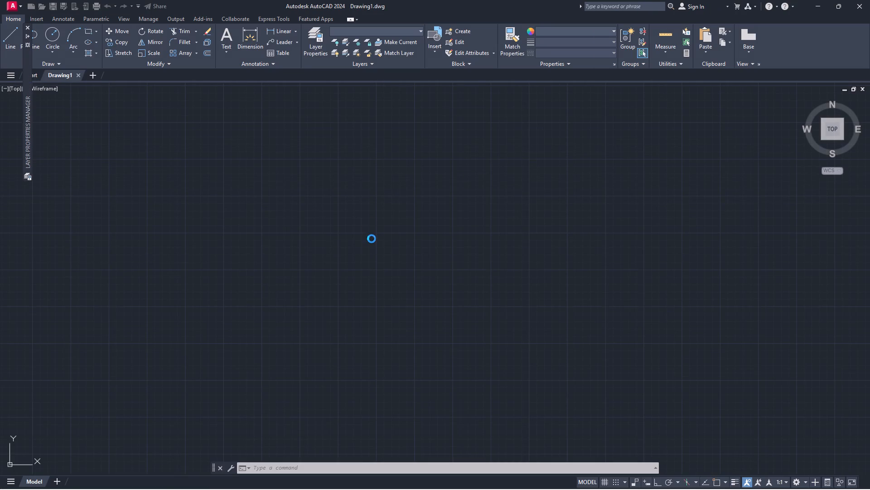
Start saving the new drawing and choose the folder D:\FUJI Files\New Projects\4 as its location.
key(ctrl+s)
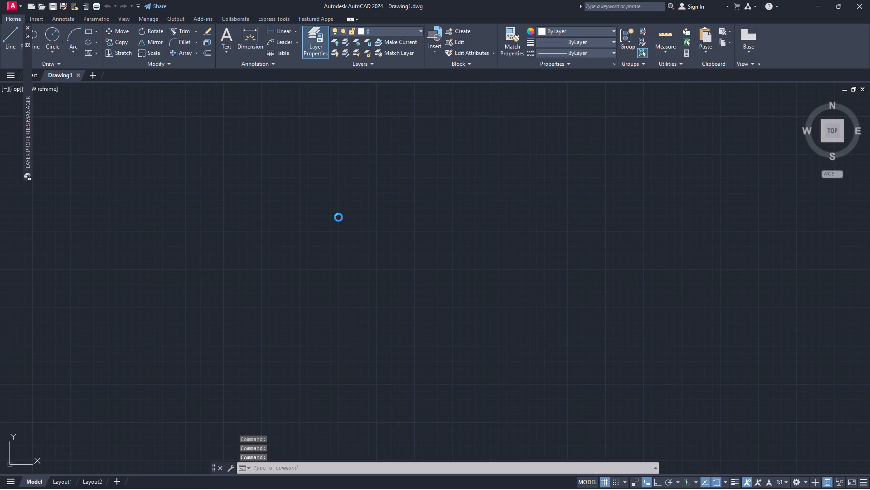
click(324, 227)
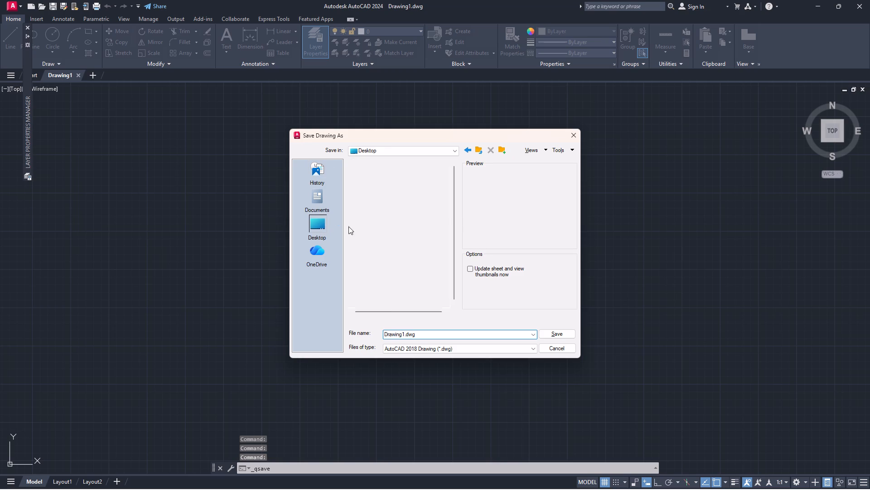
scroll(351, 225, down, 6)
scroll(367, 230, up, 10)
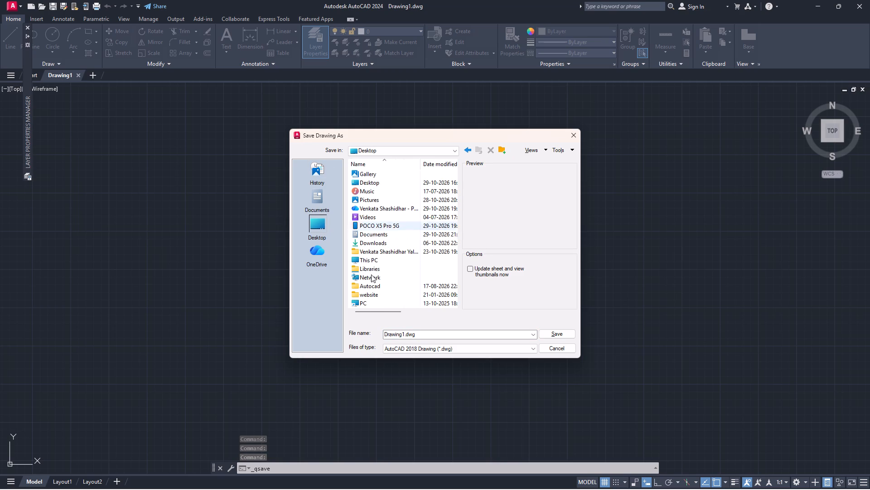
double_click(373, 299)
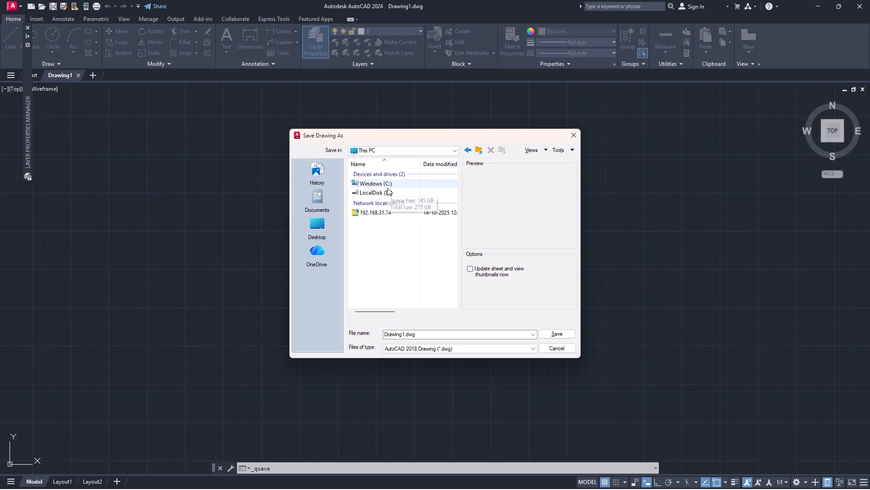
double_click(387, 191)
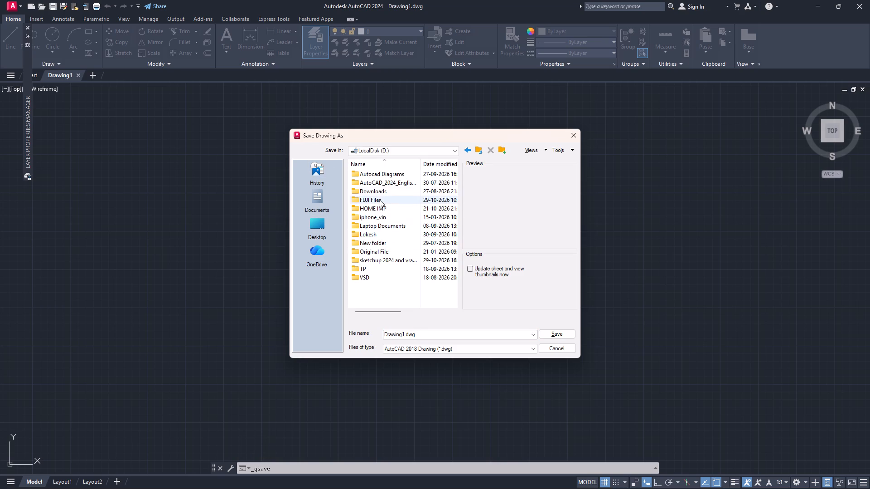
double_click(381, 201)
scroll(380, 251, down, 5)
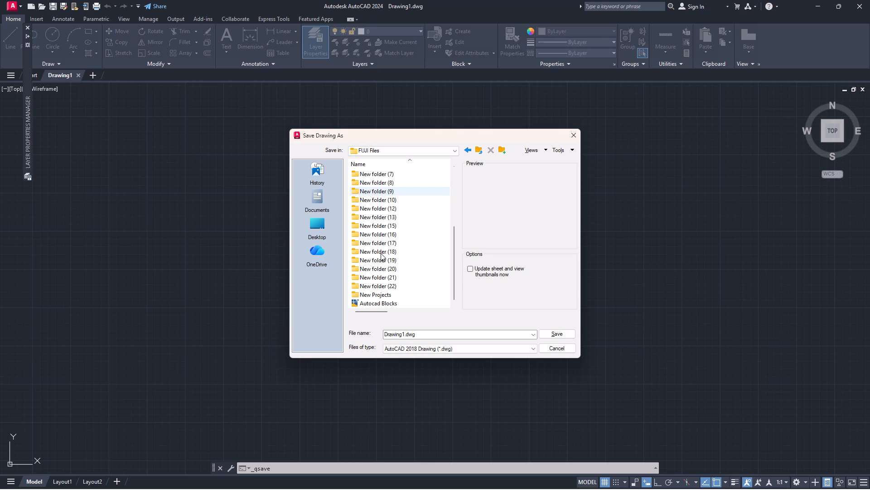
scroll(381, 253, down, 2)
double_click(379, 295)
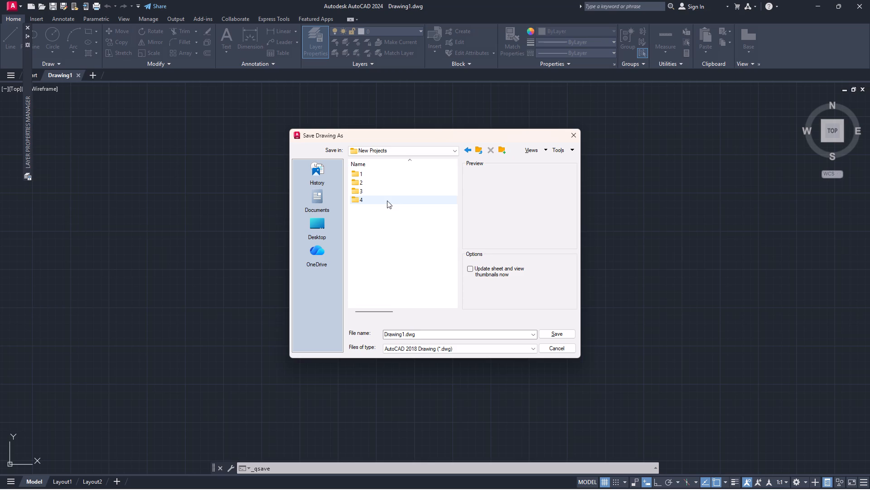
double_click(387, 199)
Name the drawing file 2BHK HOUSE and save it in the chosen folder.
click(420, 333)
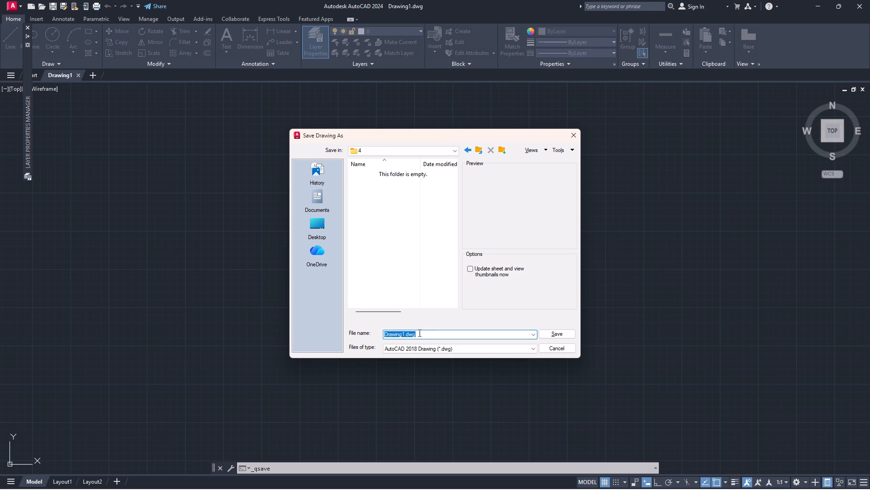
key(2)
text(HOUSE)
key(Return)
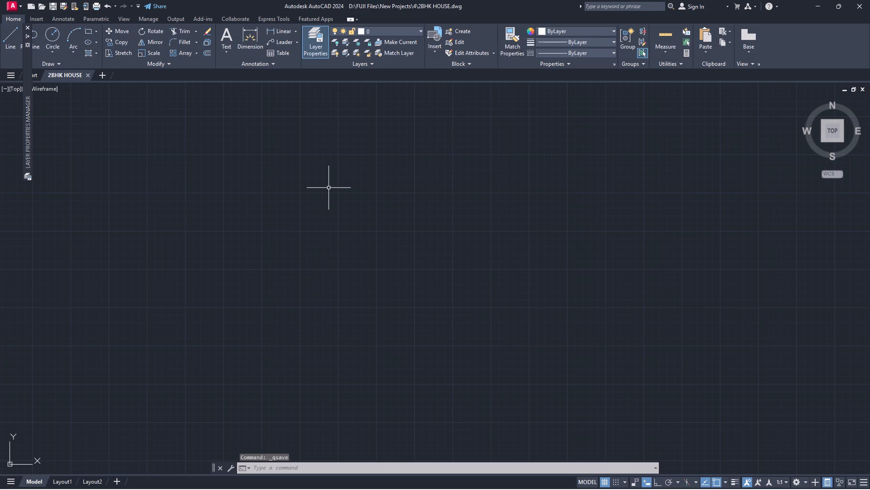
Create a layer named WALL, make it the current layer, and collapse the layer manager.
double_click(323, 43)
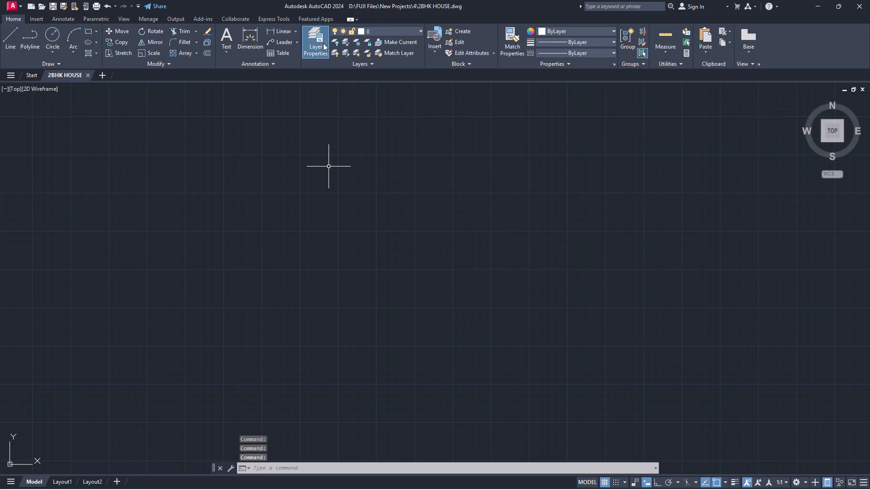
click(84, 44)
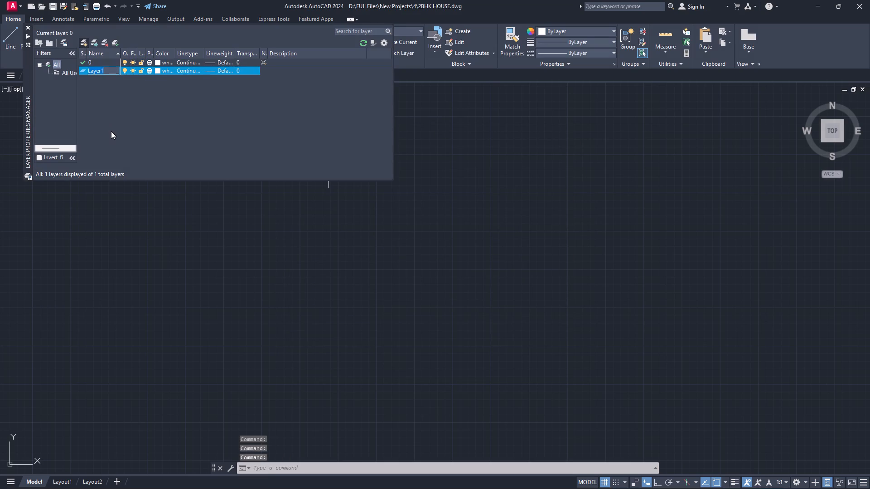
text(WALL)
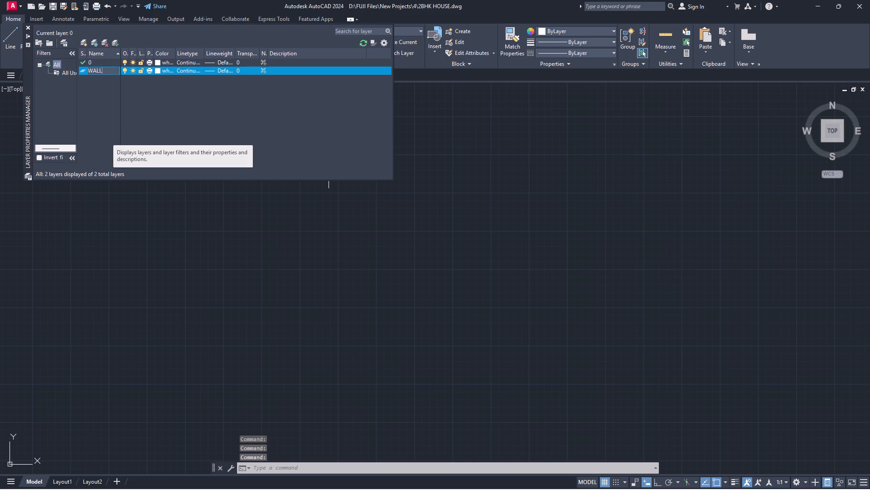
key(Return)
double_click(105, 73)
click(623, 308)
click(621, 308)
key(Escape)
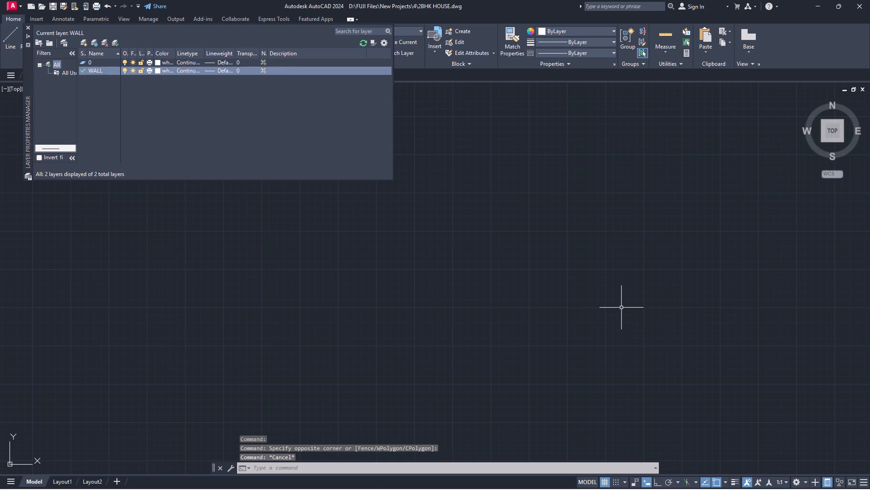
click(25, 35)
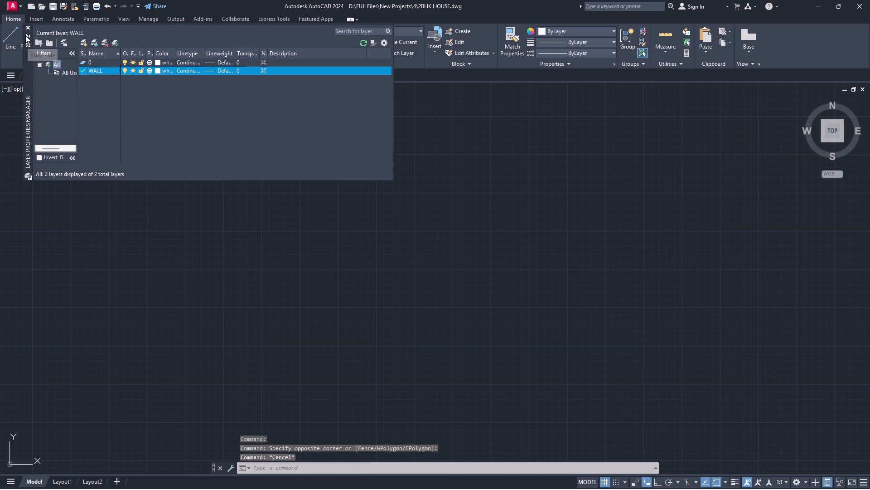
click(25, 35)
click(27, 34)
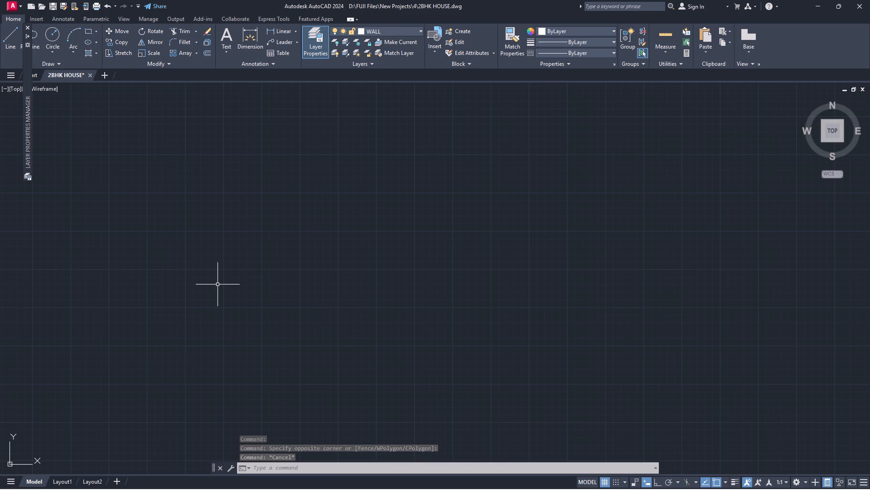
Configure the drawing units to Architectural length with 0'-0 1/2" precision and an insertion scale of Inches.
text(UN)
key(Return)
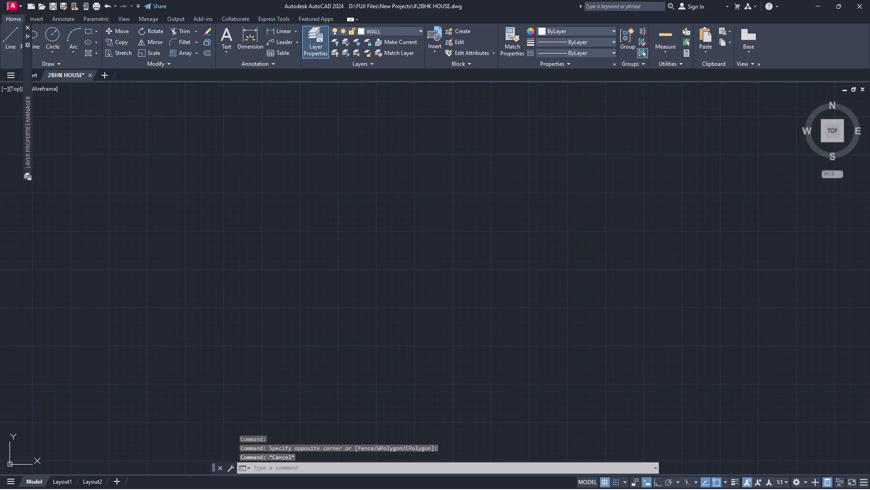
click(398, 187)
click(397, 196)
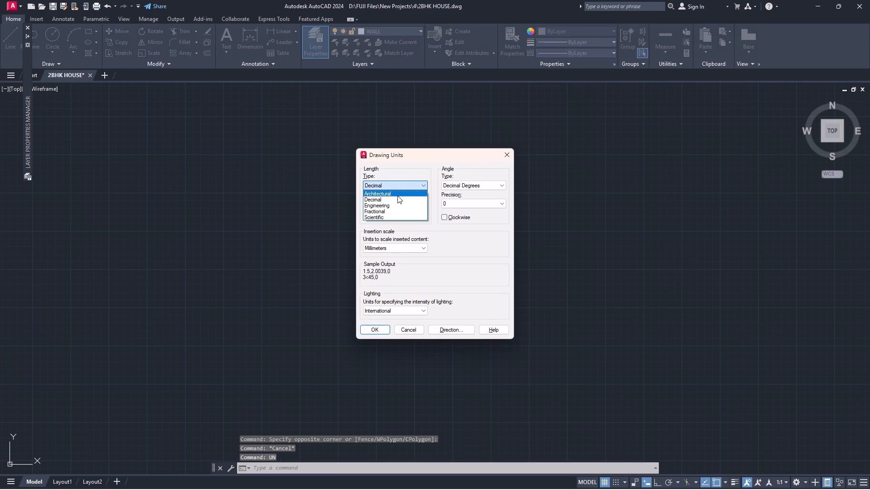
click(392, 205)
click(390, 216)
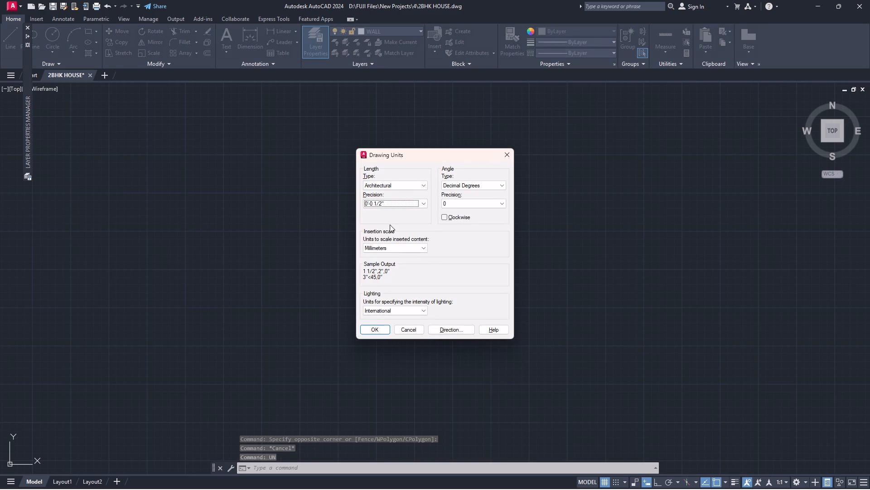
click(390, 248)
click(382, 263)
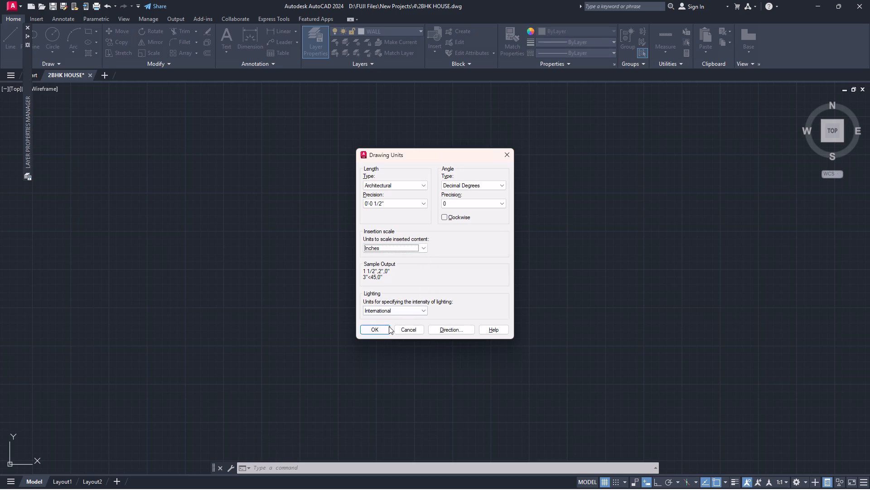
click(388, 327)
Modify the Standard dimension style's primary units to Architectural format with 0'-0 1/2" precision.
key(d)
key(Return)
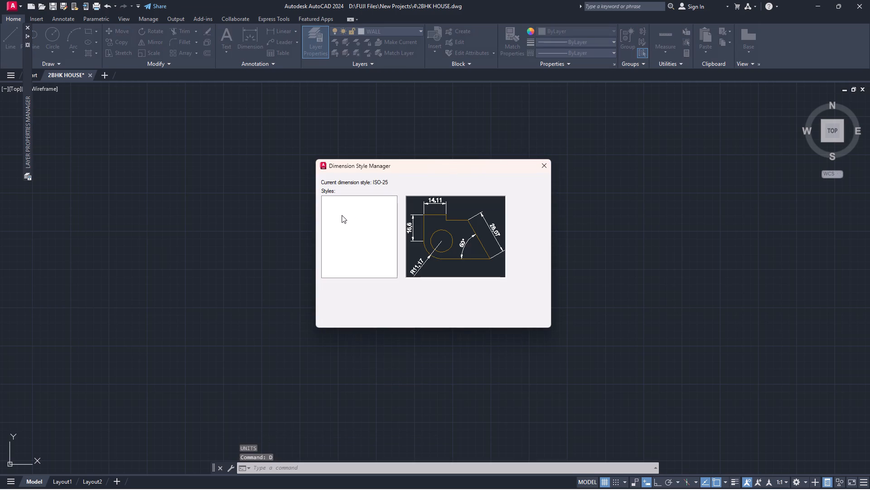
click(341, 212)
click(519, 228)
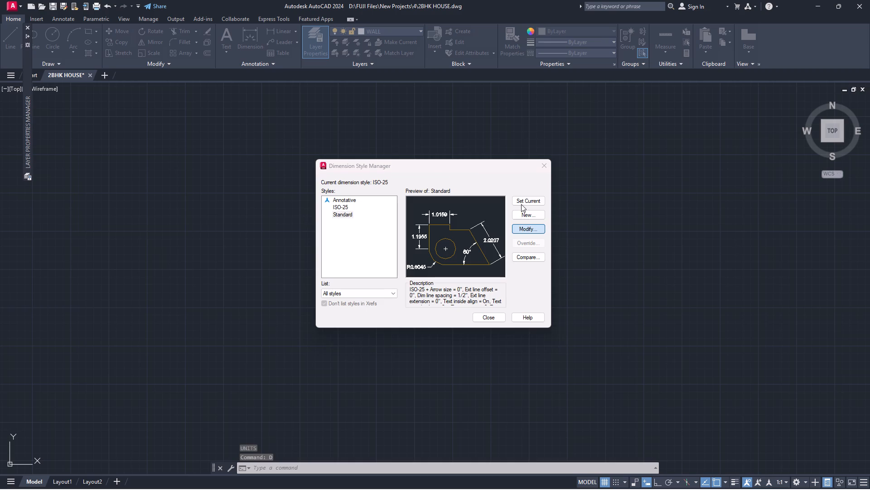
click(411, 170)
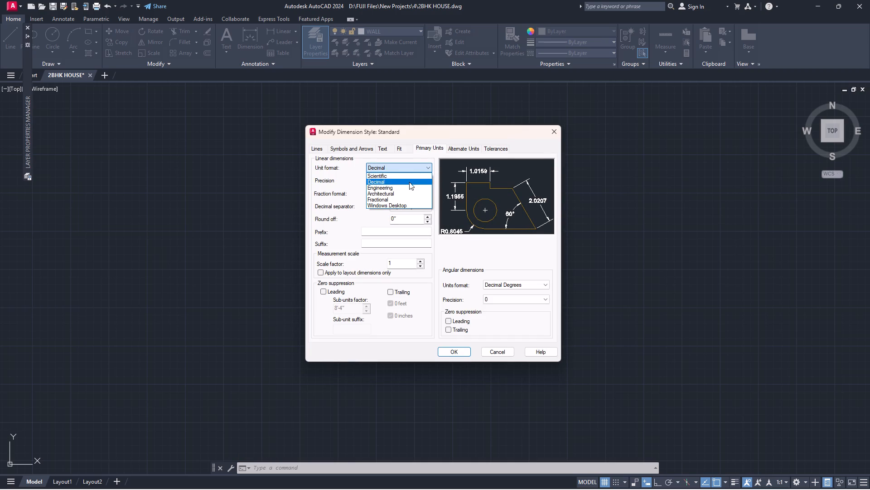
click(407, 193)
click(406, 181)
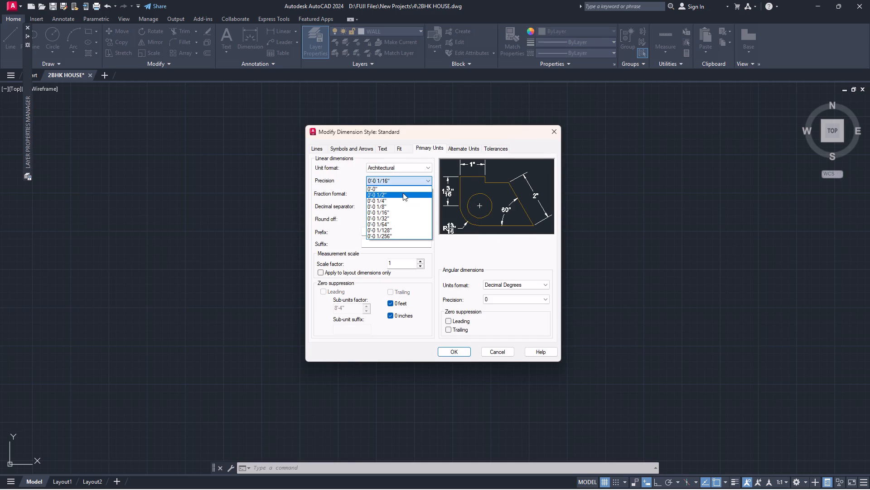
click(403, 193)
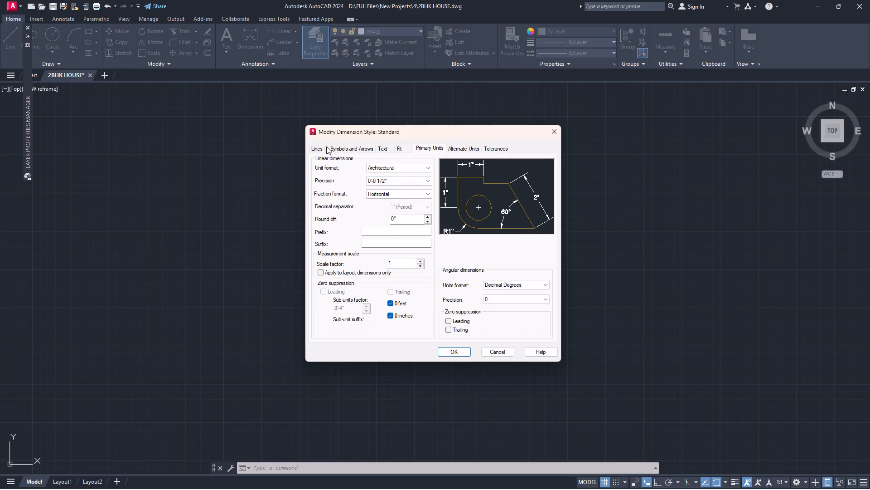
Suppress both extension lines, Ext line 1 and Ext line 2, in the Standard dimension style.
click(325, 147)
click(359, 309)
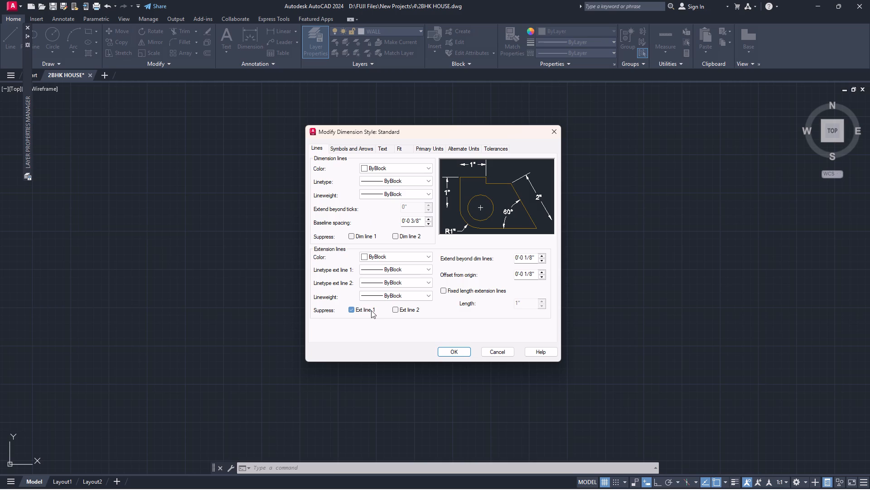
click(393, 309)
Set the Standard dimension style's first and second arrowheads to Architectural tick.
click(358, 152)
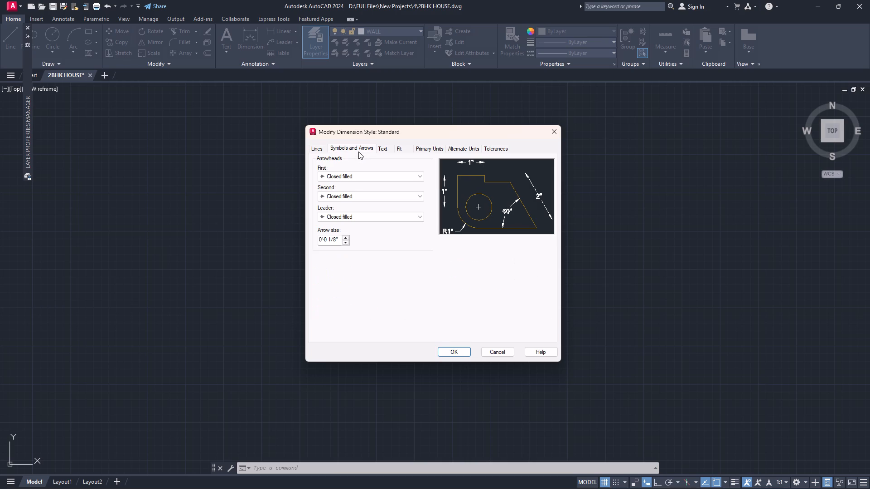
click(355, 181)
click(356, 179)
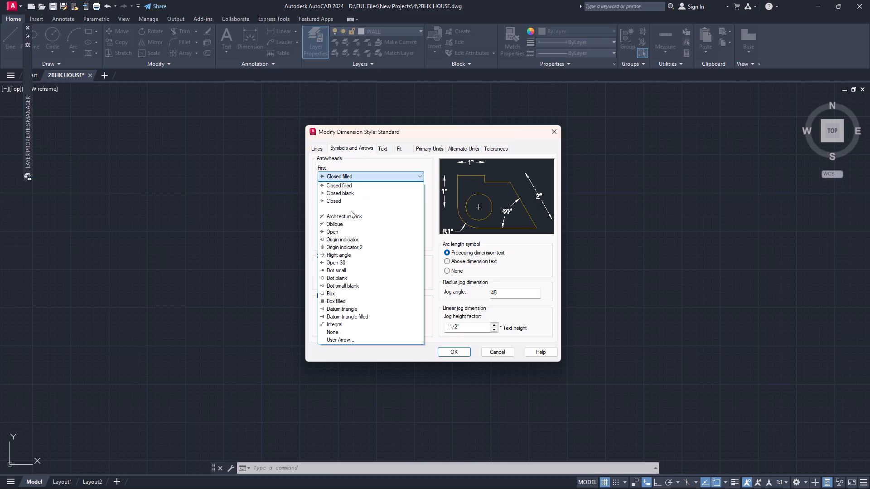
click(349, 216)
Set the arrow size of the Standard dimension style to 5".
drag(341, 241, 334, 242)
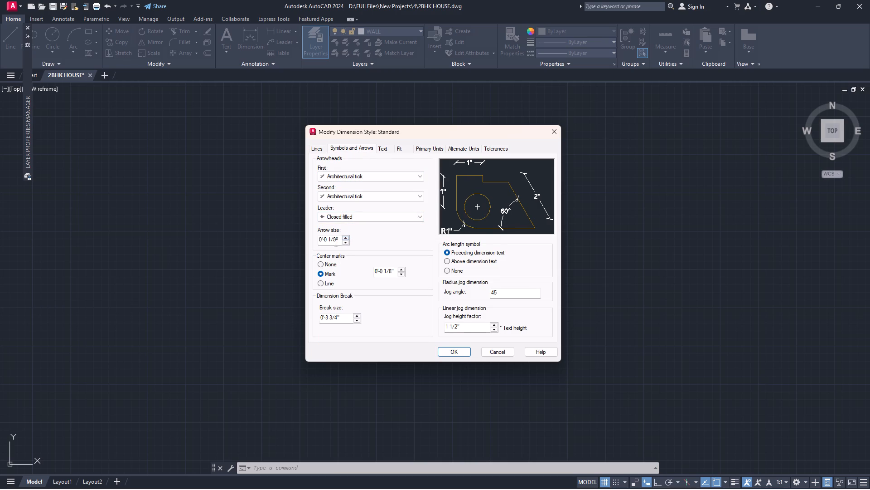
drag(334, 242, 286, 256)
key(Clear)
key(Return)
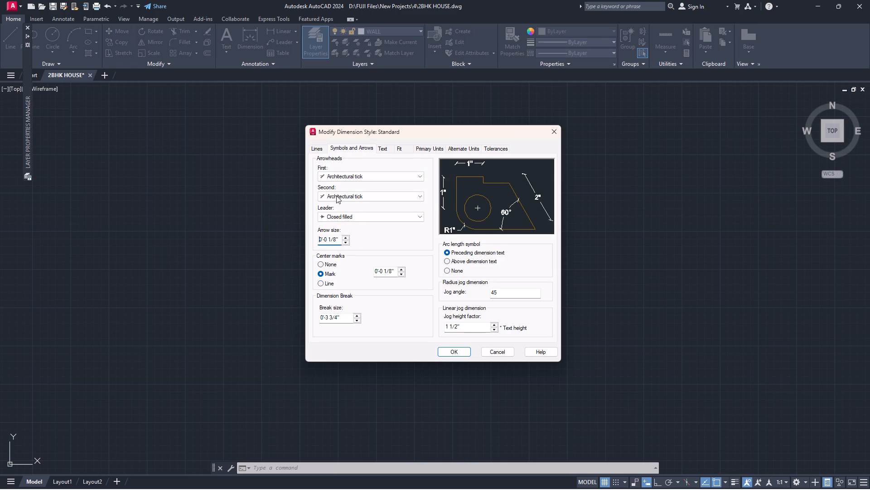
drag(341, 239, 305, 245)
key(5)
key(Return)
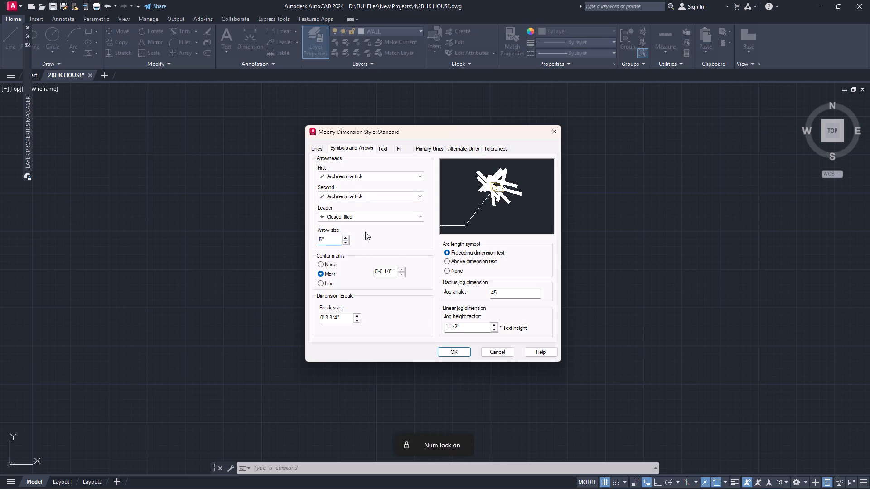
Set the Standard dimension style's text height to 8", vertical placement to Above, and alignment to Aligned with dimension line.
click(387, 147)
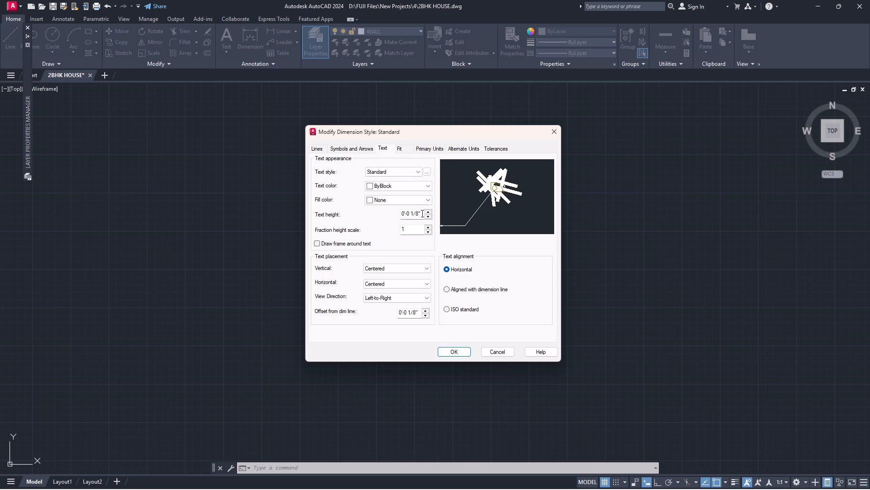
drag(421, 213, 371, 217)
key(8)
key(Return)
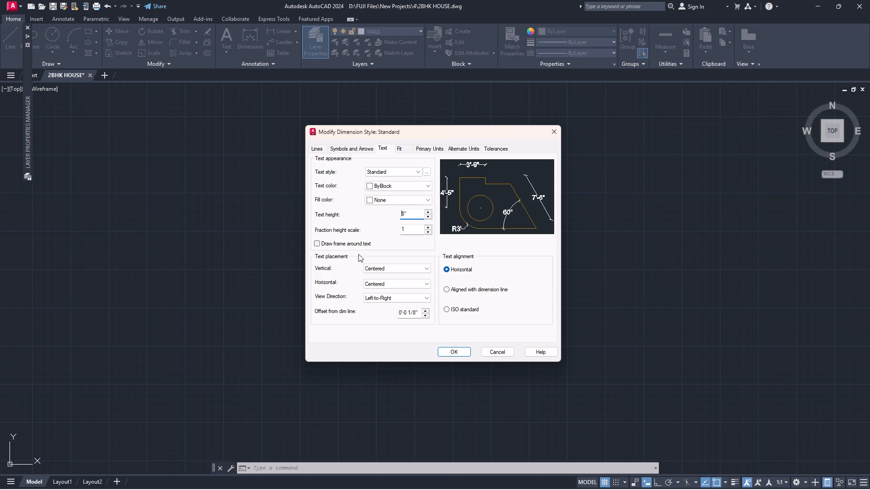
click(416, 273)
click(411, 282)
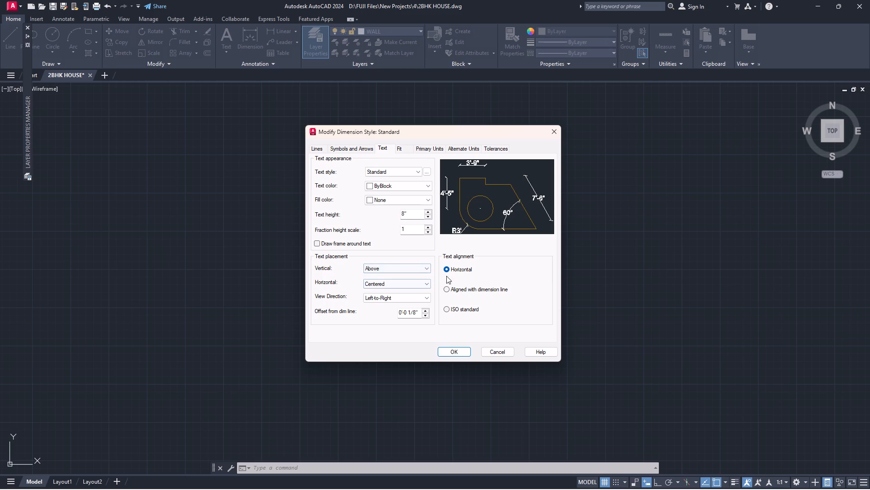
click(450, 289)
Apply the Standard dimension style changes, make the style current and close the Dimension Style Manager.
click(429, 147)
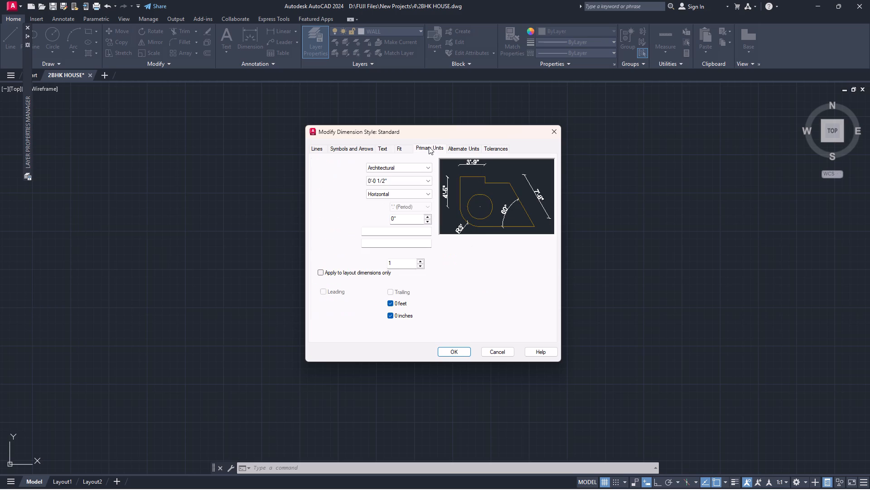
click(451, 348)
click(525, 200)
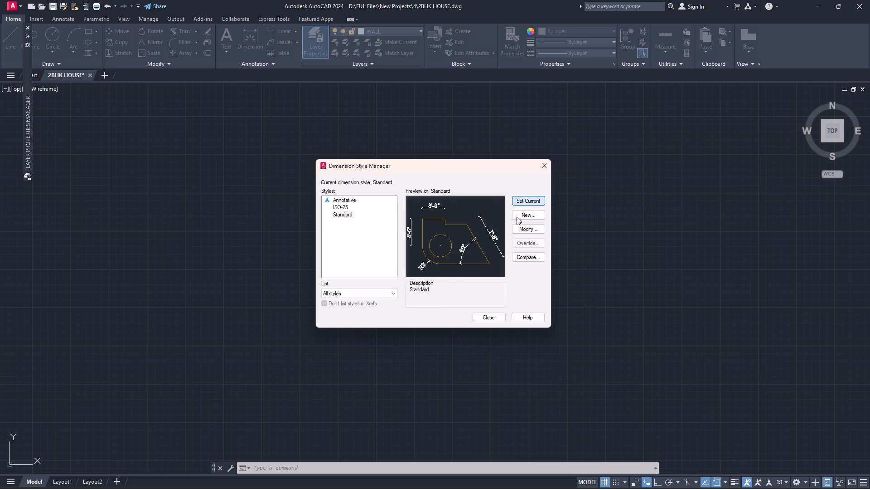
click(488, 316)
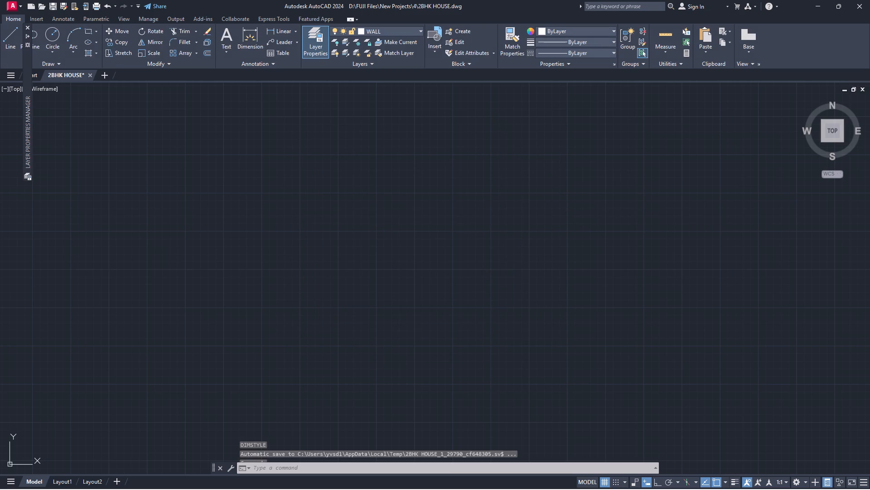
With Ortho on, draw a 23' horizontal top wall line and a 36' vertical line down from its right end.
key(l)
key(Return)
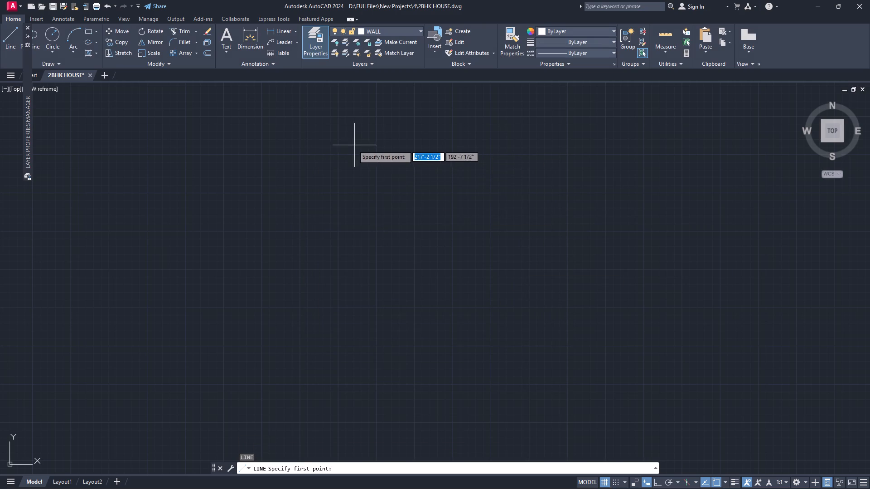
click(342, 154)
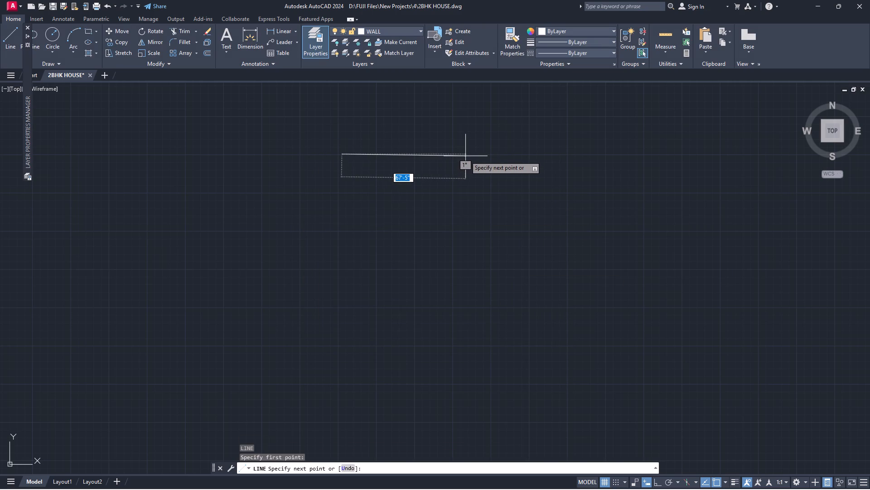
key(F8)
text(23')
key(Return)
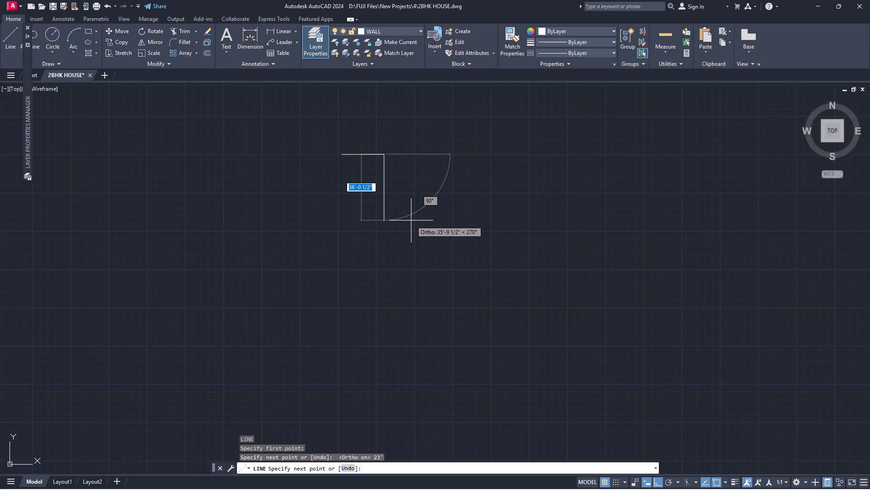
text(36')
key(Return)
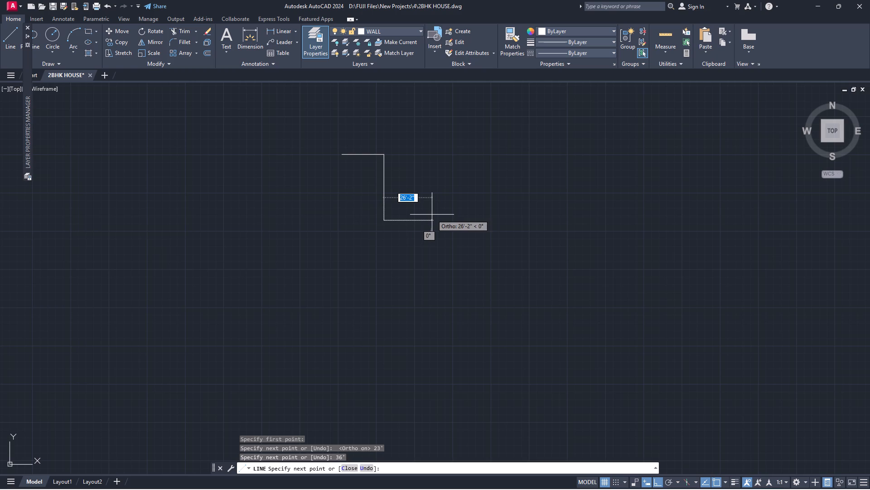
key(space)
Draw a 36' vertical line down from the left end of the top wall line.
scroll(352, 171, up, 2)
key(space)
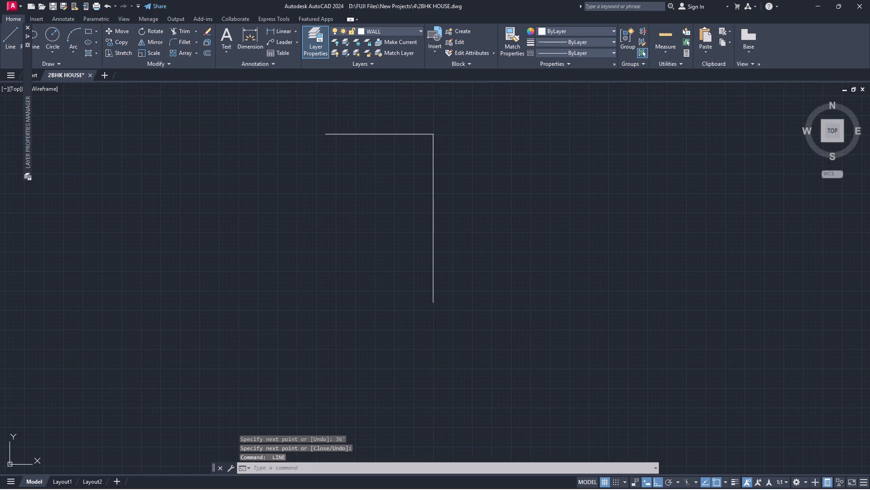
click(324, 133)
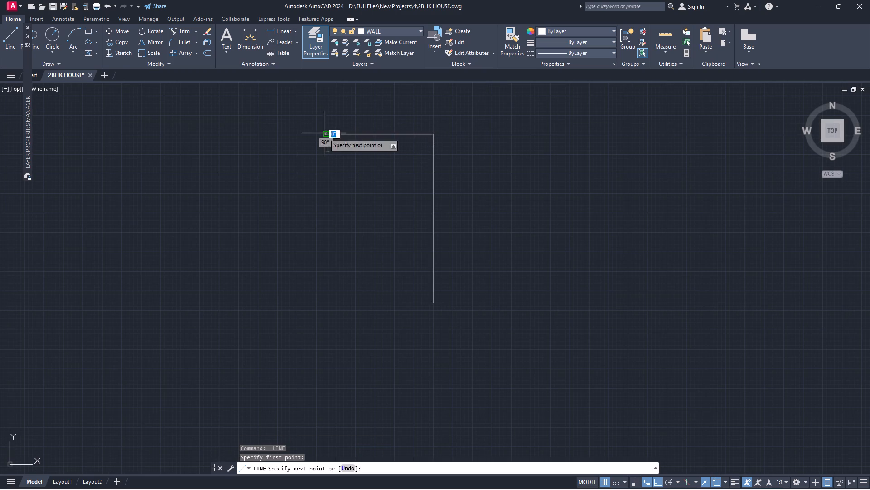
text(36')
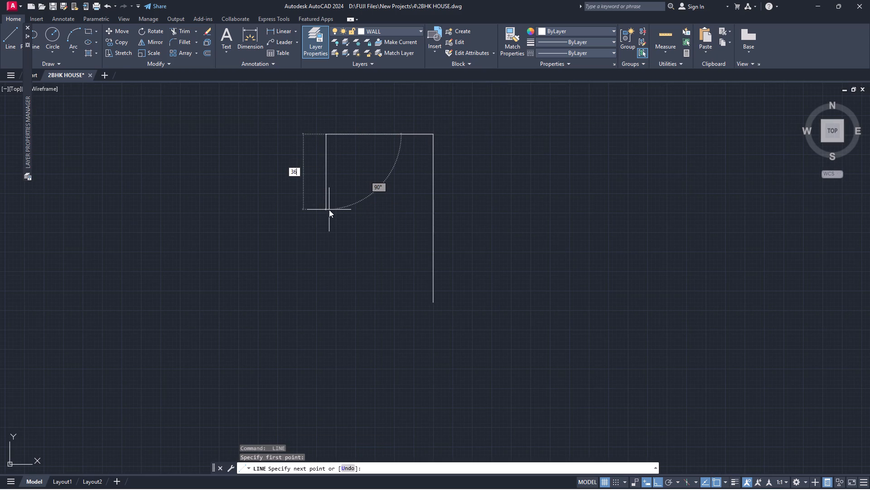
key(Return)
key(space)
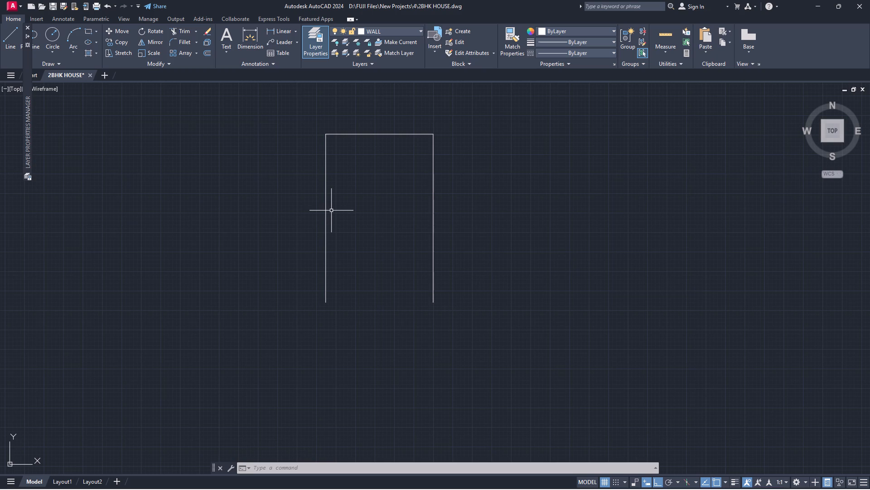
Offset the top and left outer wall lines 9" inward to give the walls thickness.
key(o)
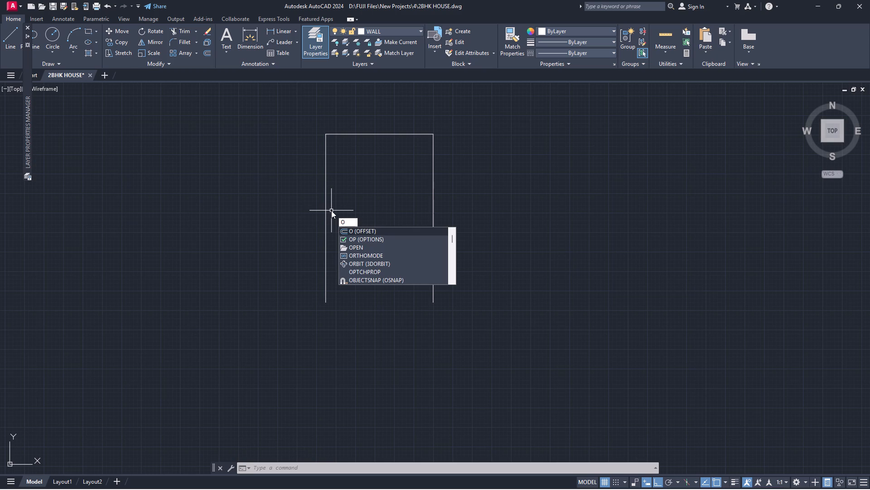
key(Return)
key(Return)
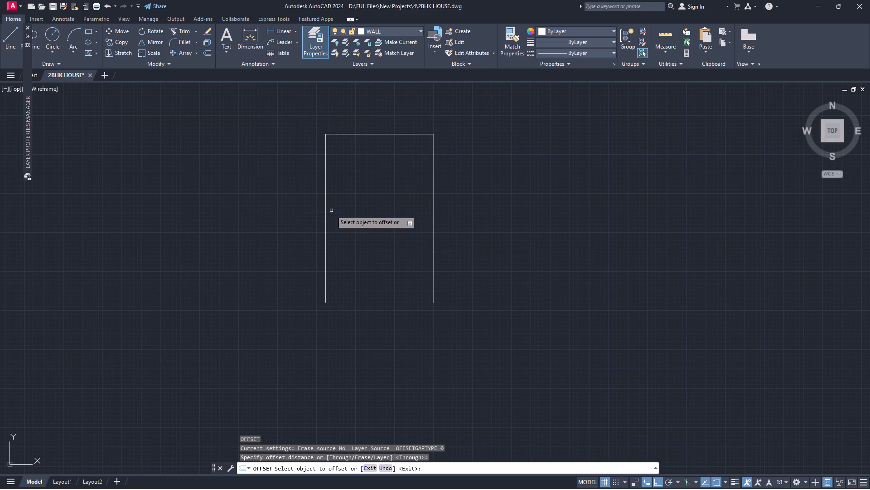
click(380, 134)
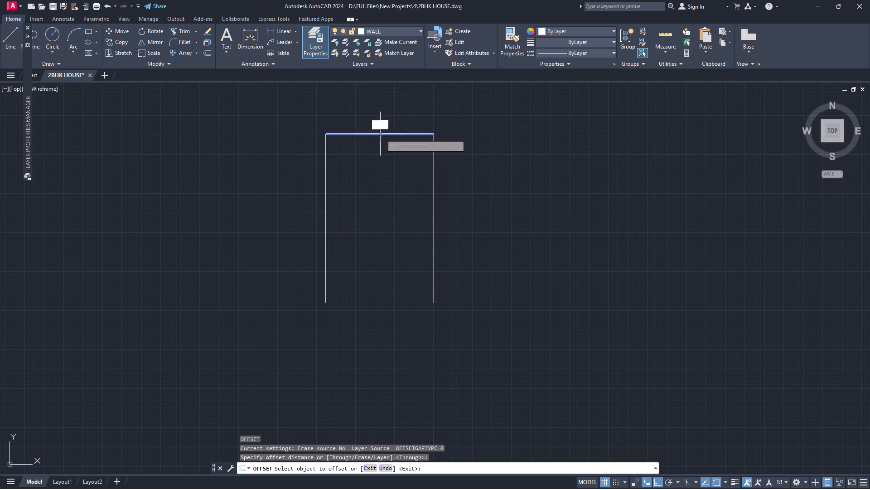
key(9)
key(Return)
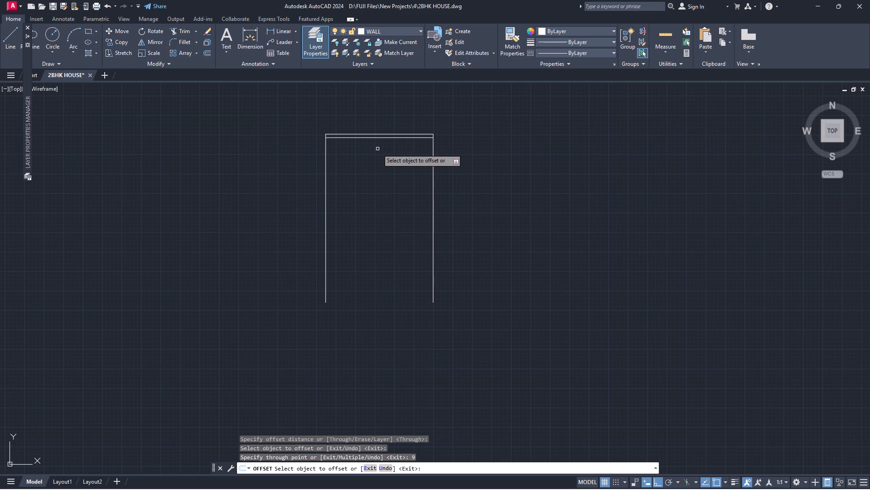
scroll(337, 162, up, 2)
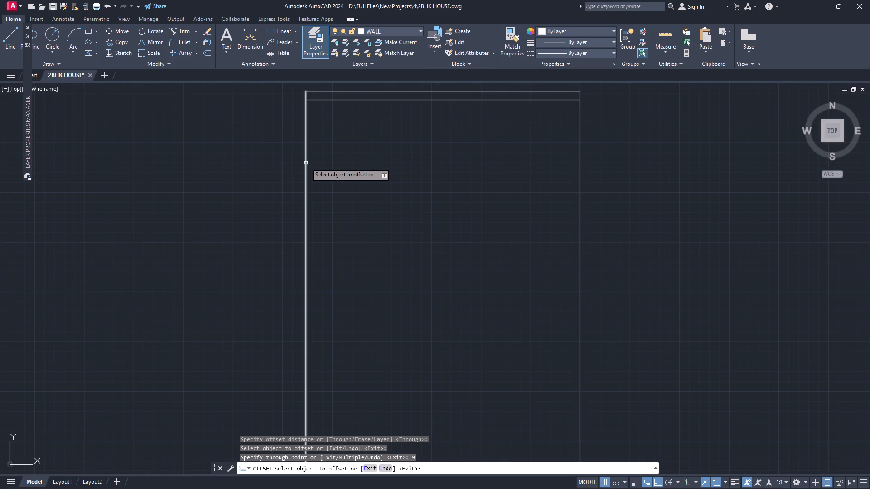
click(306, 163)
key(9)
key(Return)
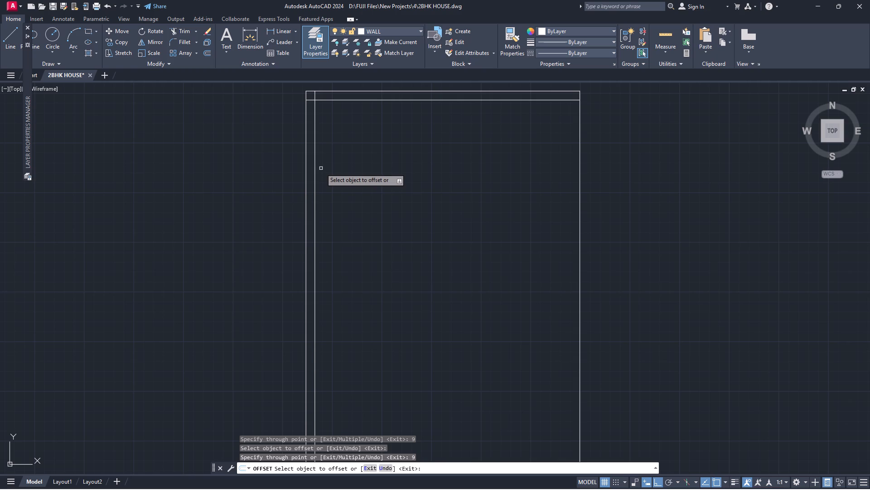
Offset the inner left wall line 10'-9" to the right, and offset that new line a further 9" for a partition wall.
click(316, 176)
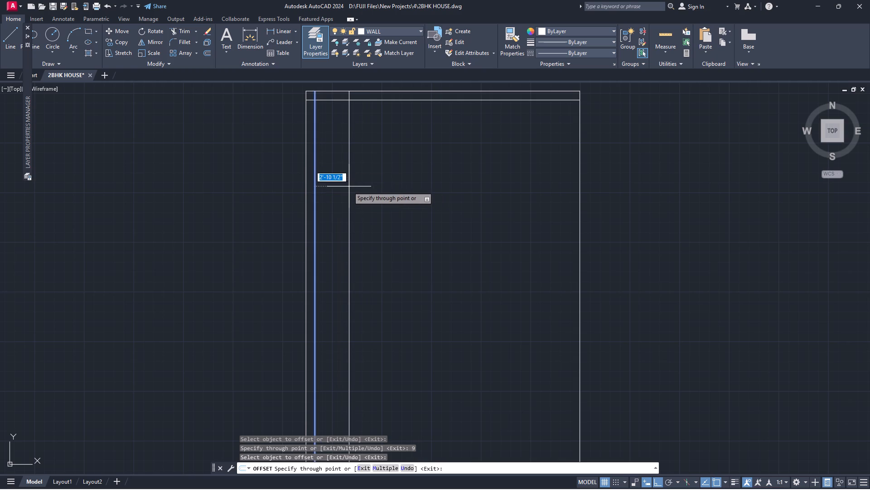
text(13)
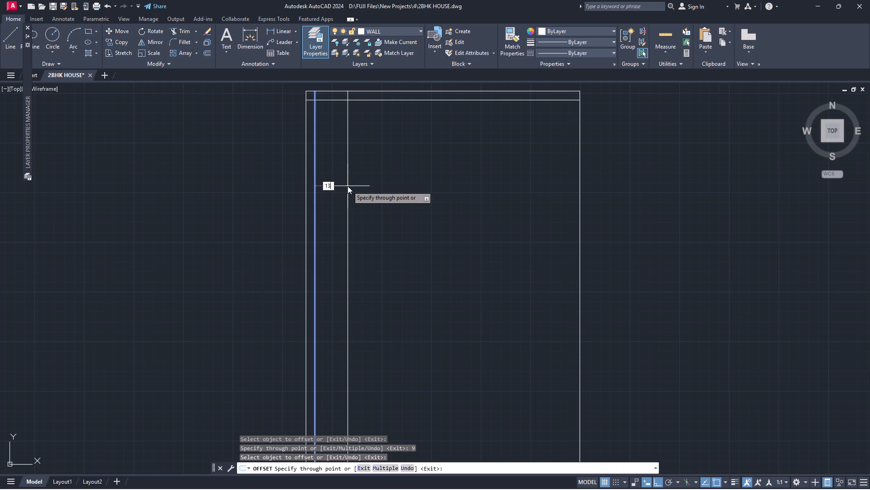
key(BackSpace)
text(0'-9)
key(Return)
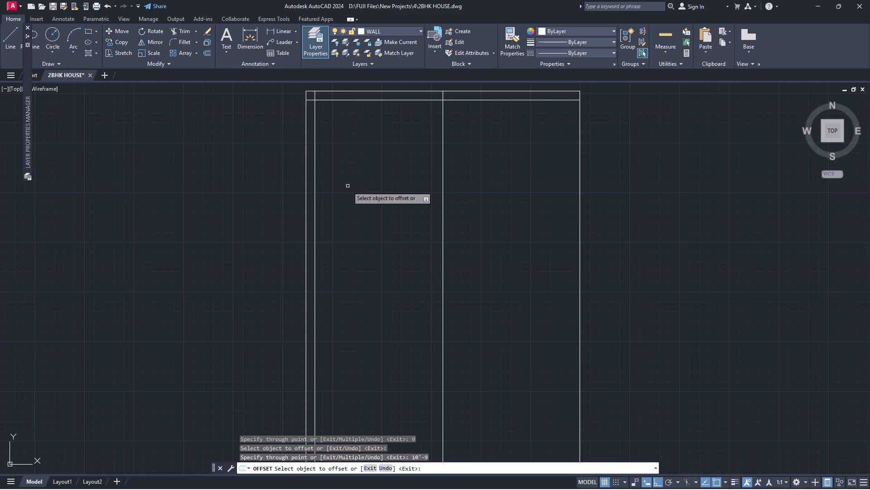
click(443, 228)
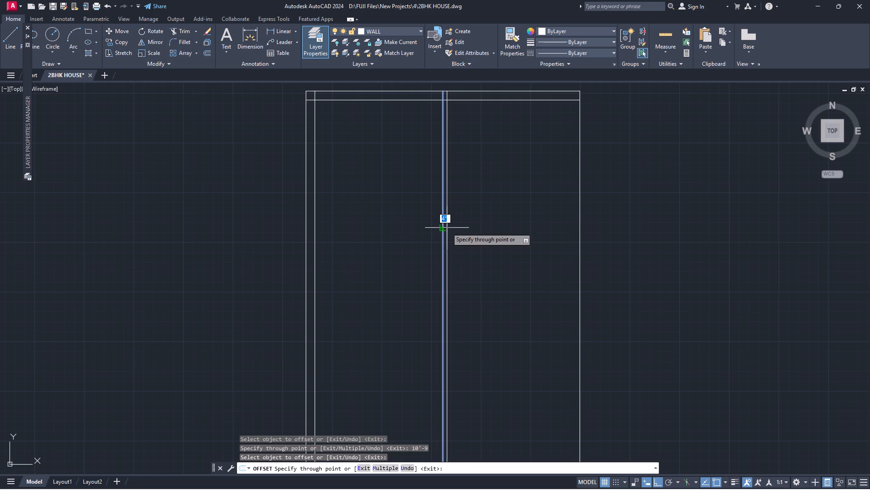
key(9)
key(Return)
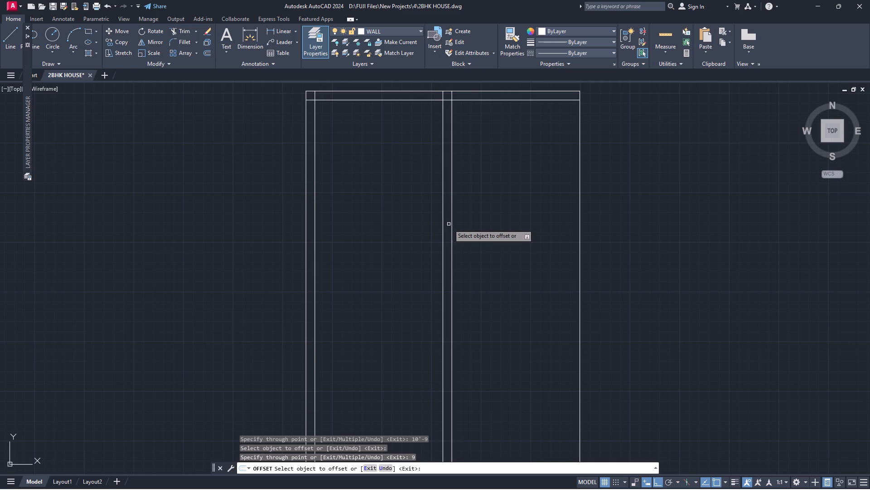
click(477, 100)
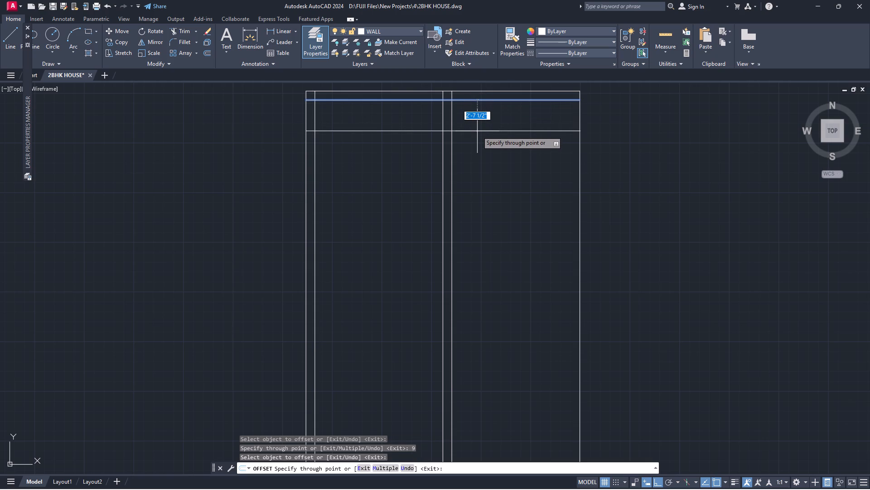
key(Escape)
Draw the bottom wall line joining the lower ends of the left and right outer wall lines.
scroll(478, 183, down, 2)
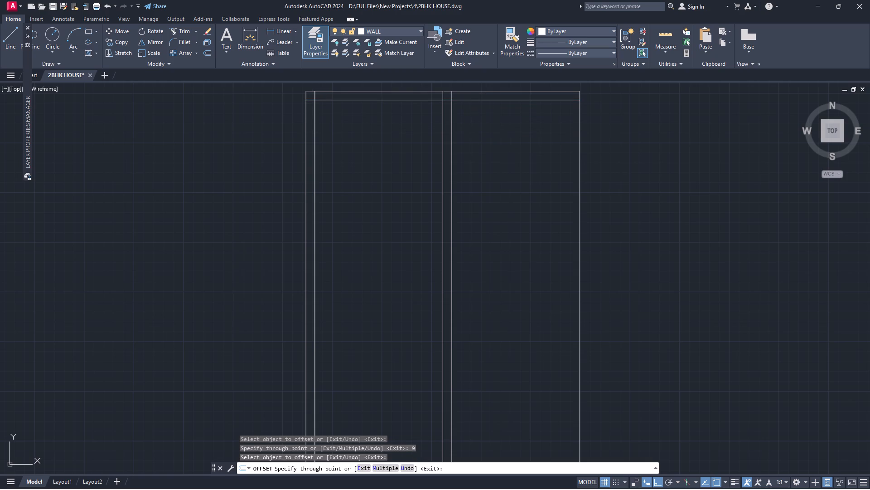
scroll(448, 72, down, 1)
scroll(493, 244, down, 1)
scroll(499, 377, up, 2)
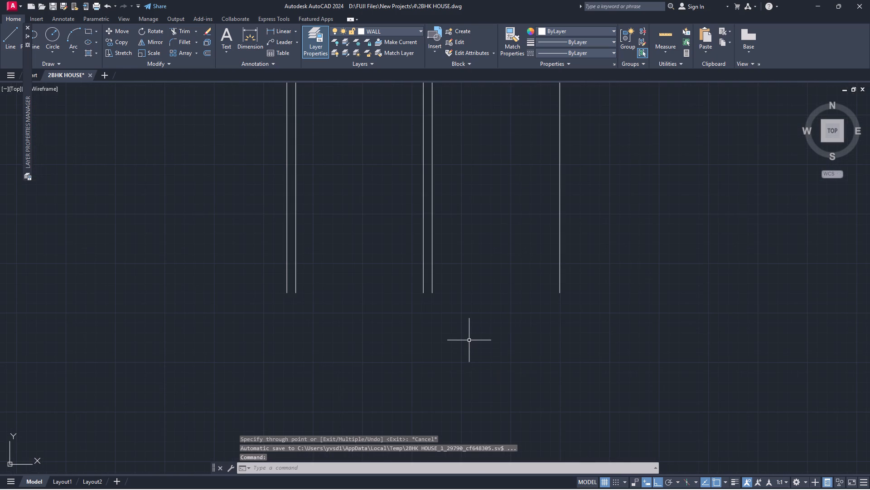
key(l)
key(Return)
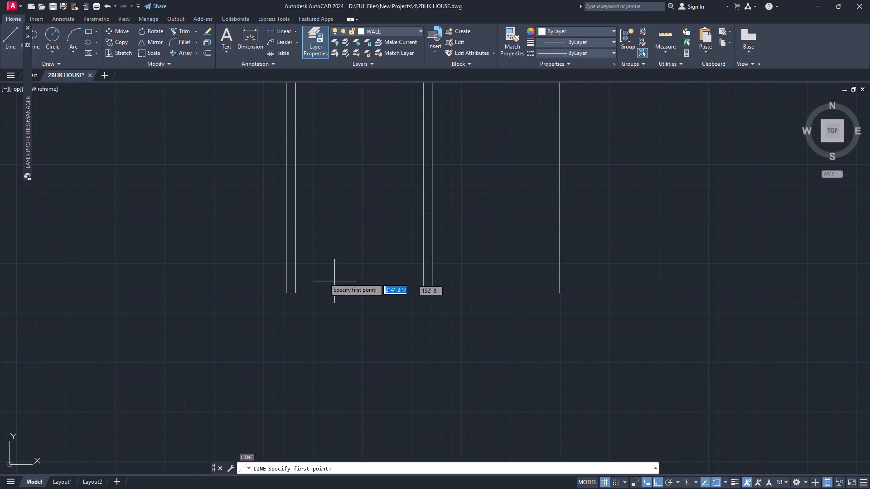
click(288, 293)
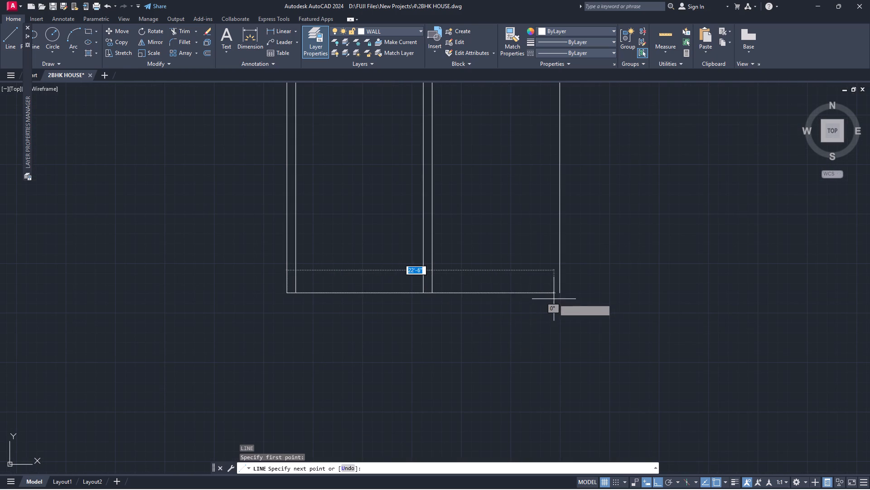
click(559, 294)
key(space)
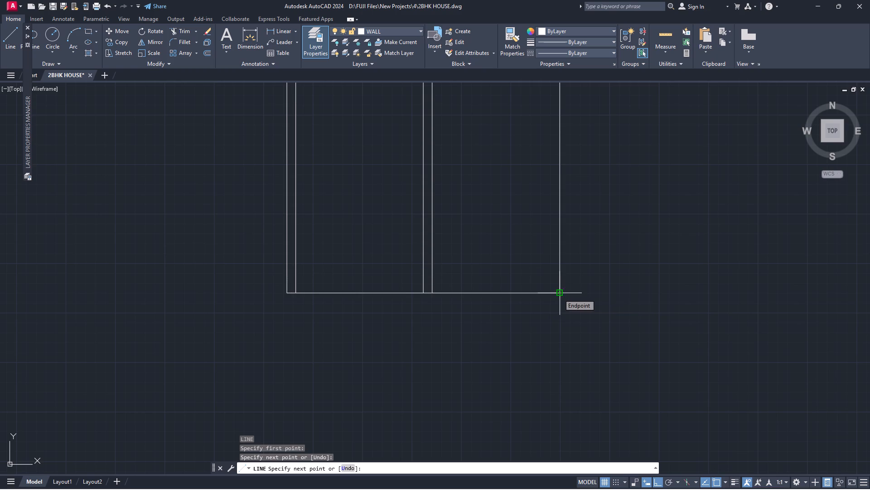
Offset the right and bottom outer wall lines 9" inward to give the walls thickness.
key(o)
key(Return)
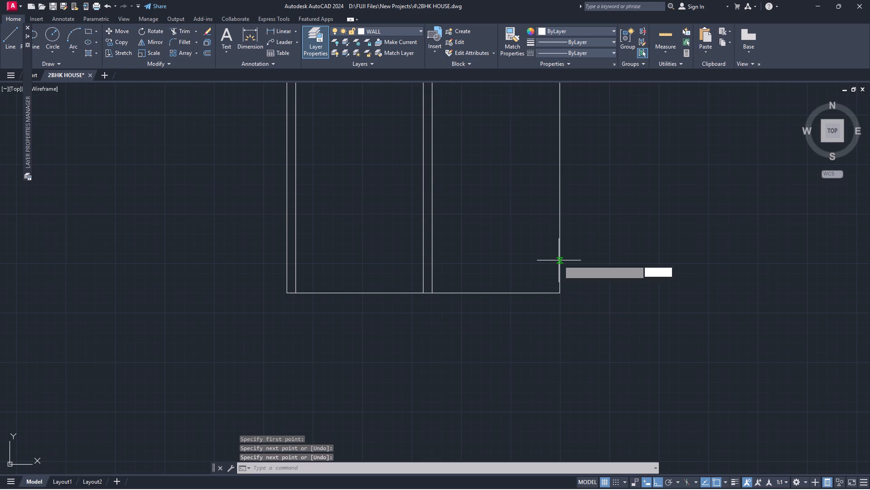
key(Return)
click(560, 257)
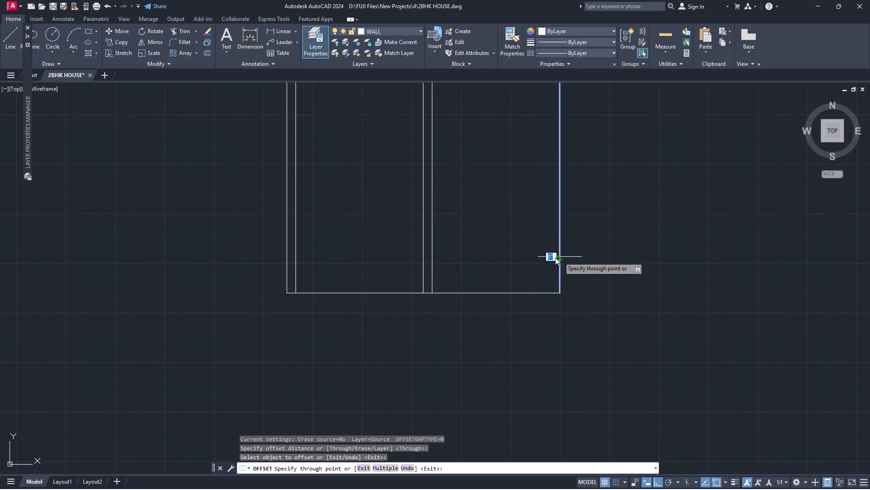
key(9)
key(Return)
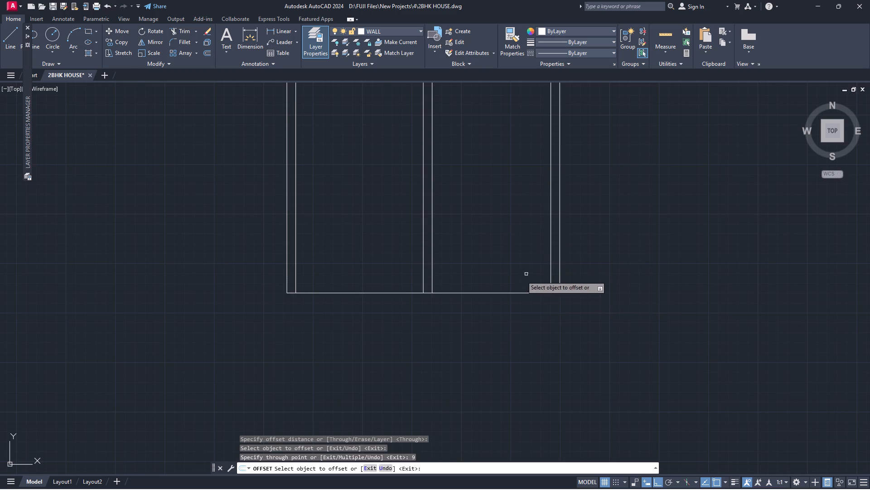
click(493, 292)
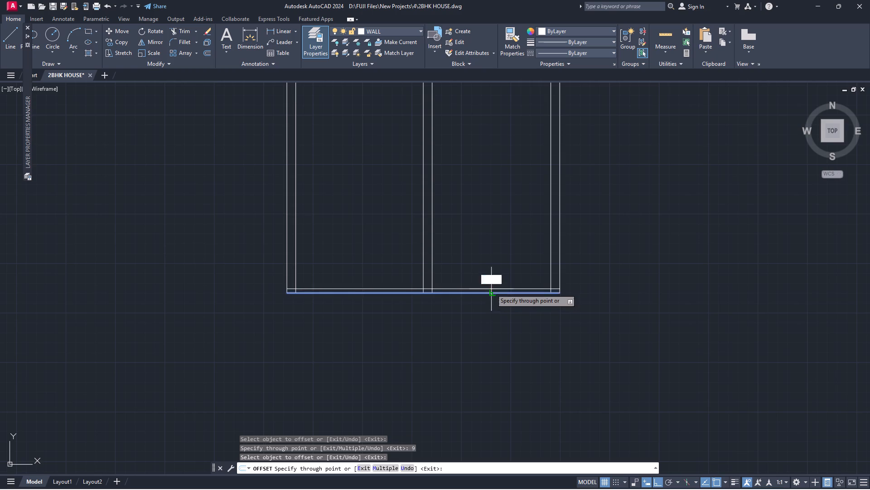
key(9)
key(Return)
Offset the inner bottom wall line 6'-9" upward, and offset that new line a further 9" for a cross wall.
click(492, 284)
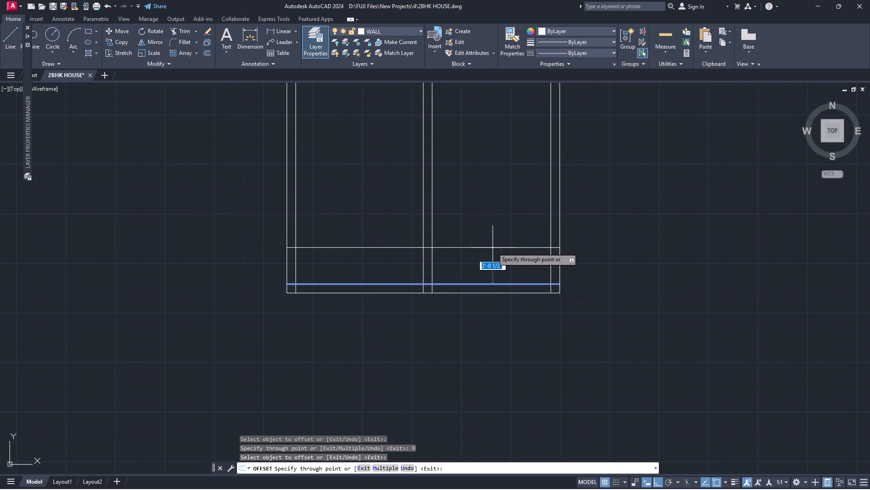
text(6'-9)
key(Return)
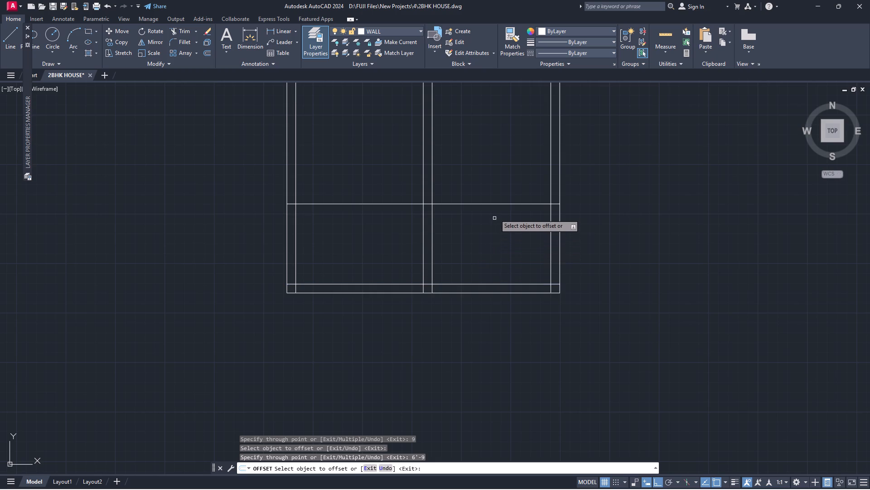
click(497, 205)
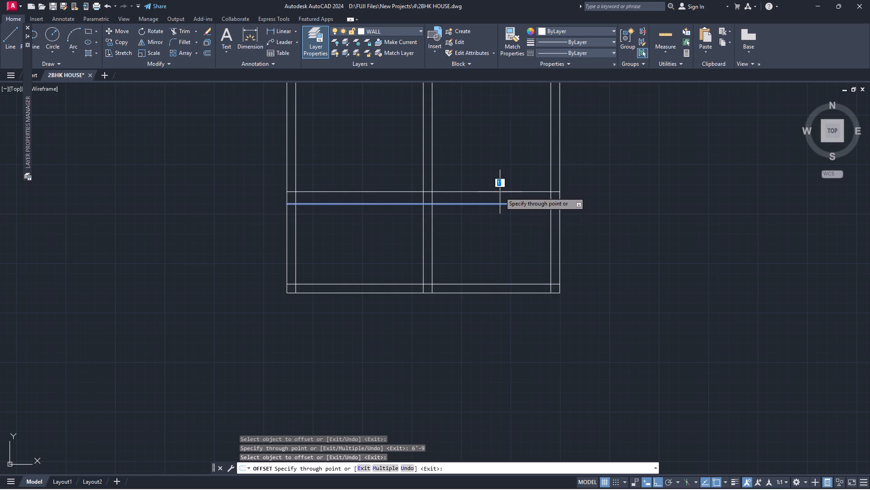
key(9)
key(Return)
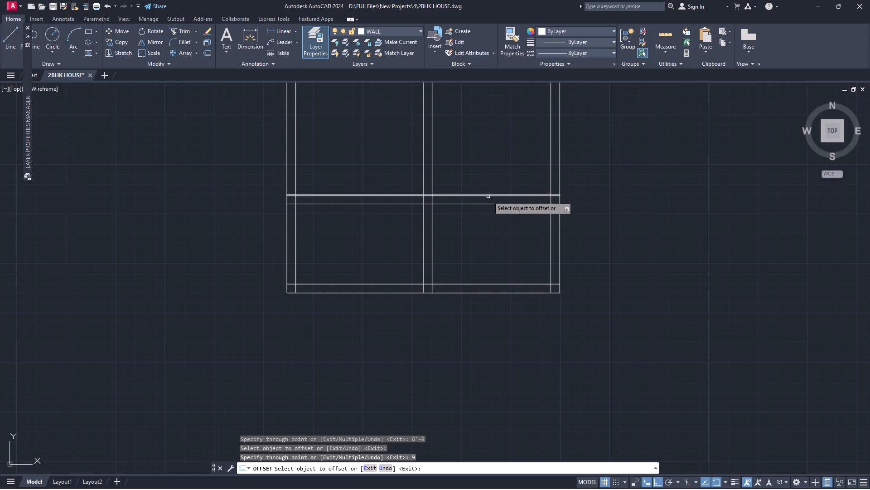
Offset the cross wall's upper line 11'-9" upward, and offset the new line a further 9" for a second cross wall.
click(488, 196)
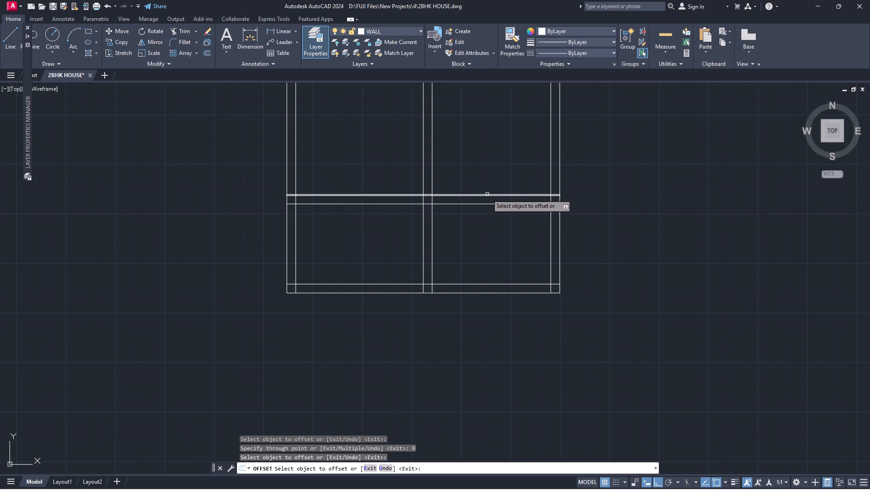
click(487, 194)
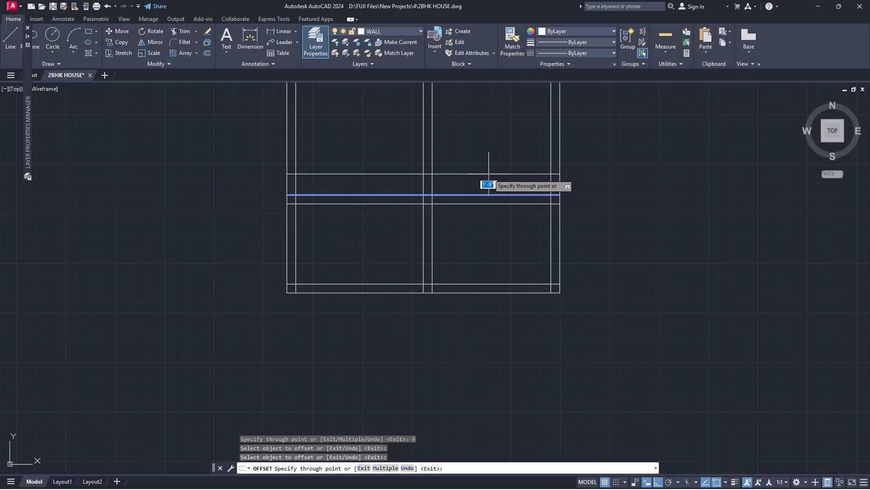
text(11')
text(-9)
key(Return)
scroll(488, 68, down, 3)
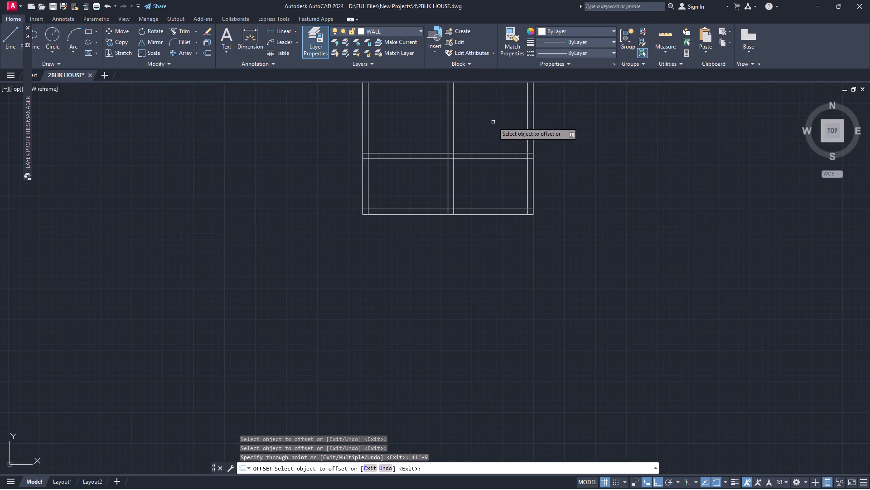
scroll(494, 121, down, 4)
scroll(497, 105, up, 5)
scroll(487, 103, down, 1)
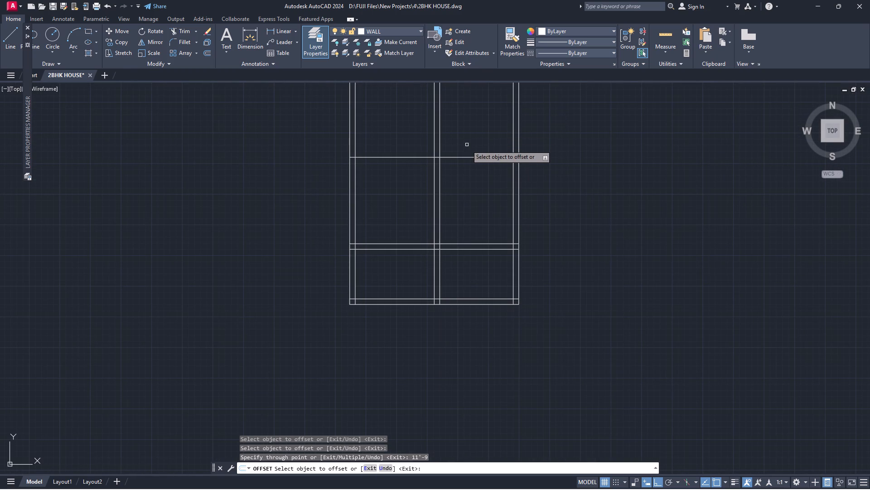
click(467, 157)
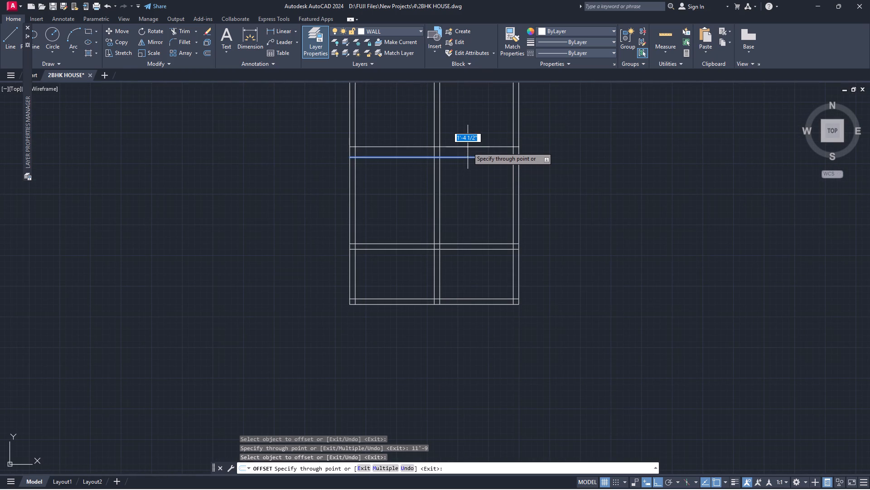
key(9)
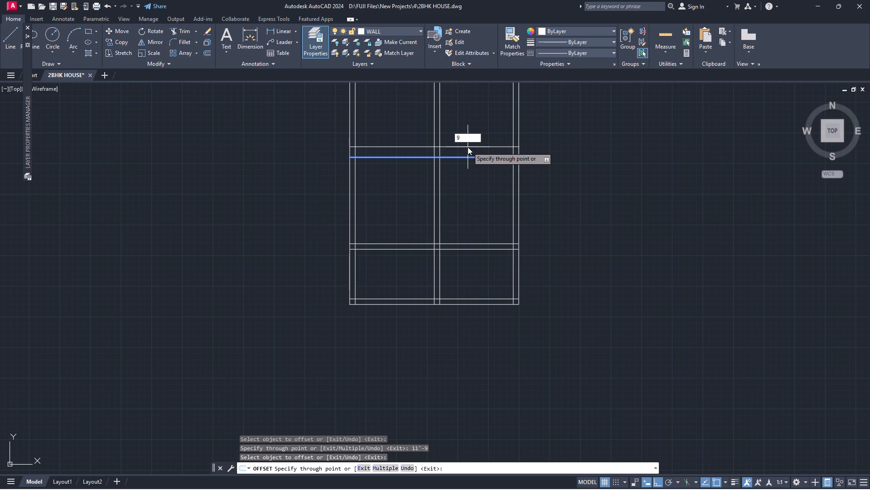
key(Return)
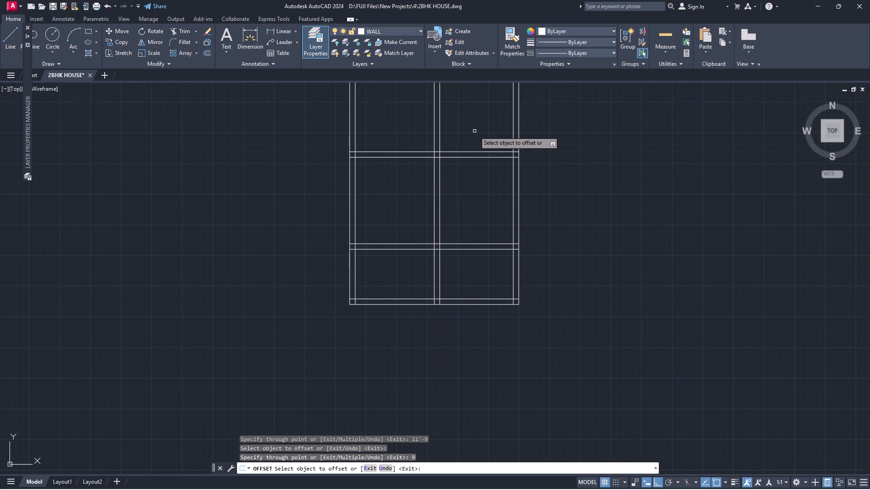
Offset the second cross wall's upper line 12' upward, and offset the new line a further 9" for a third cross wall.
scroll(474, 131, down, 3)
scroll(473, 113, up, 3)
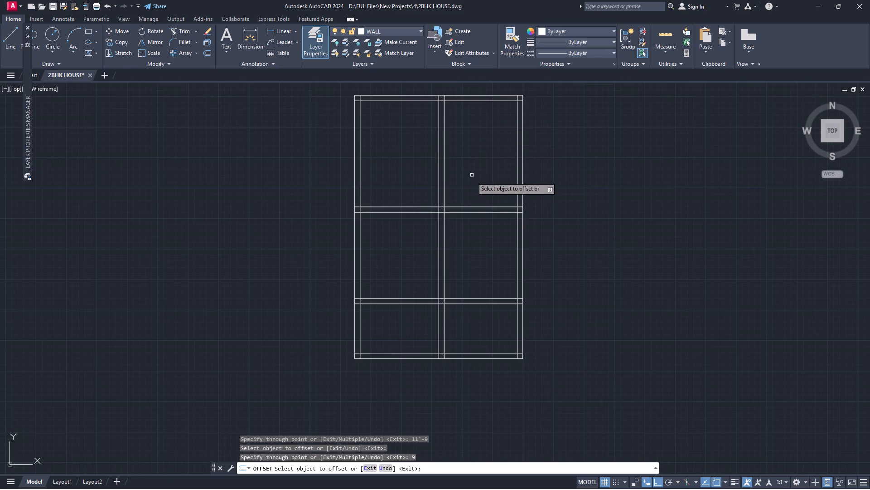
click(471, 207)
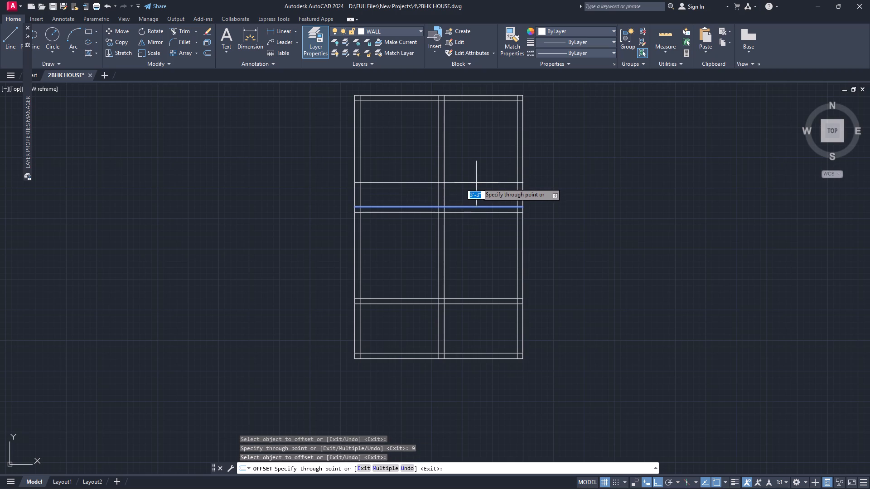
text(12')
key(Return)
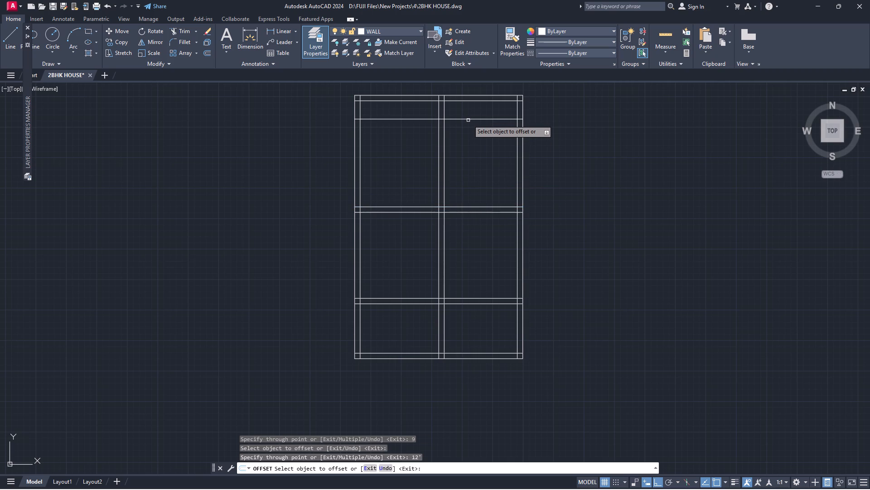
click(469, 119)
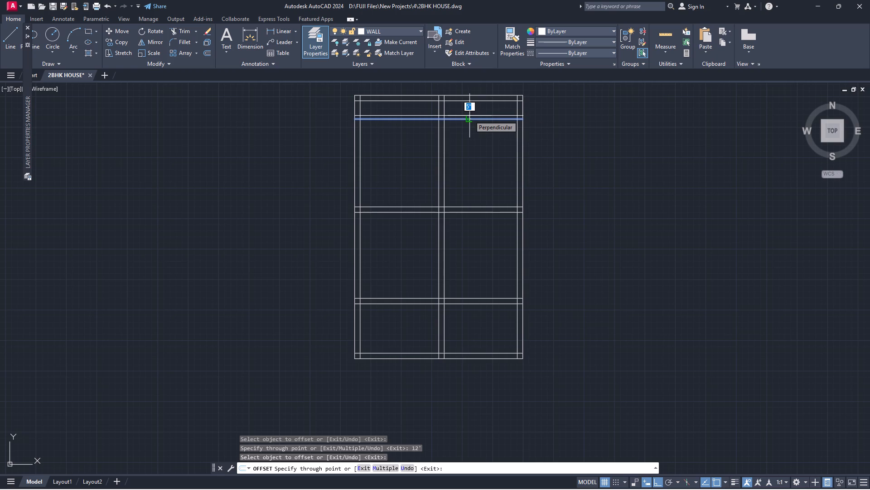
key(9)
key(Return)
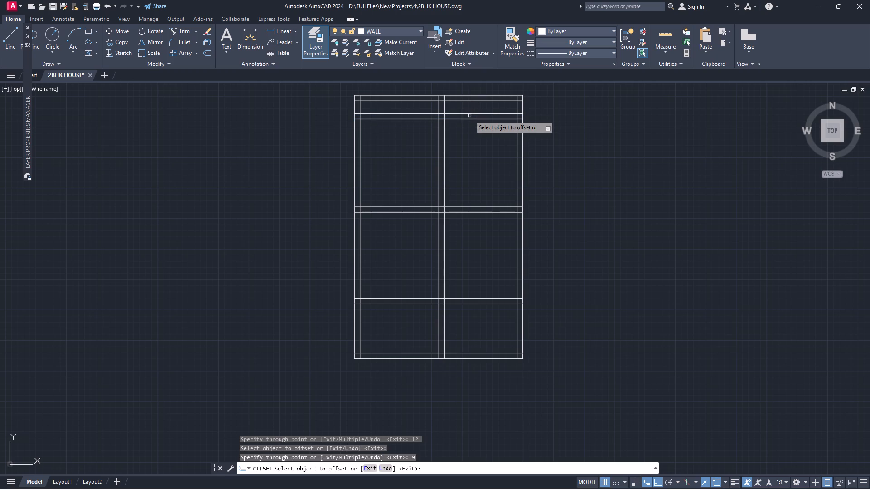
Check the plan's overall dimensions and the upper-right room's width and depth with Quick Measure.
scroll(469, 110, up, 2)
scroll(449, 103, down, 2)
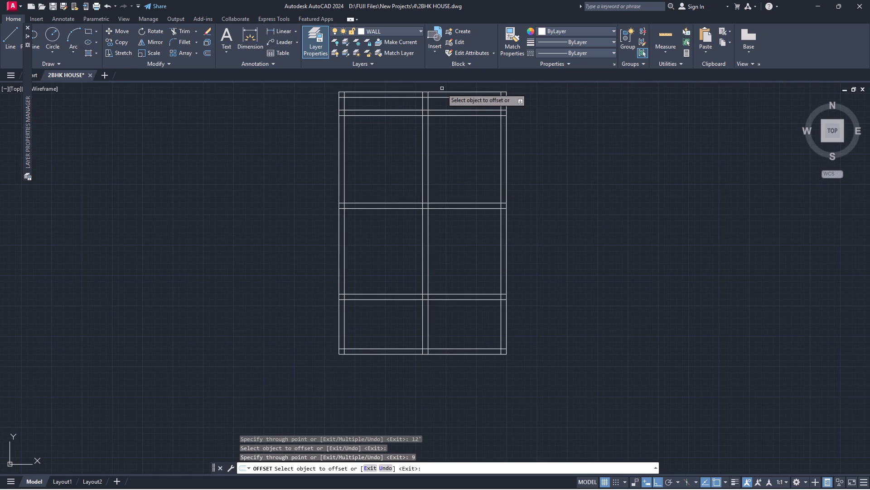
scroll(443, 86, up, 2)
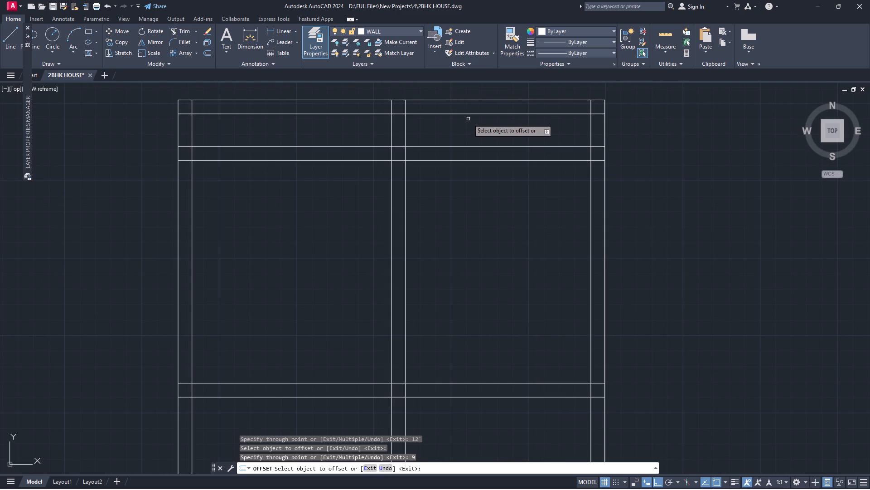
scroll(470, 120, down, 2)
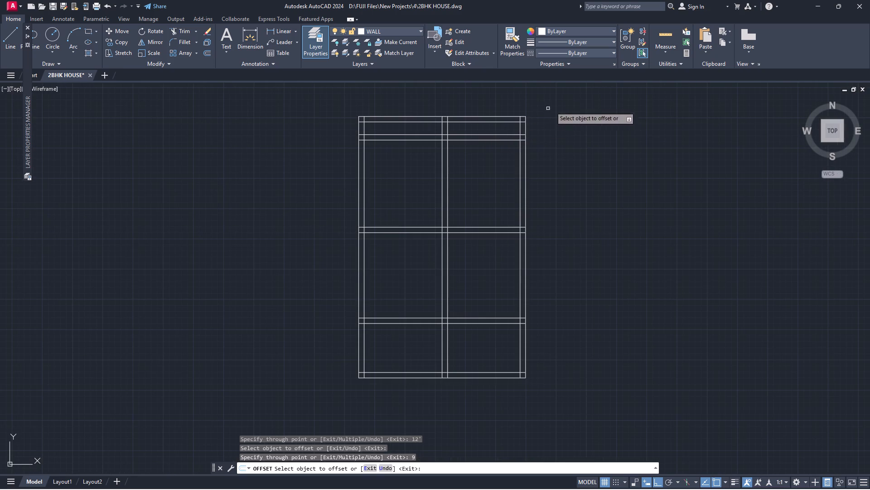
click(656, 34)
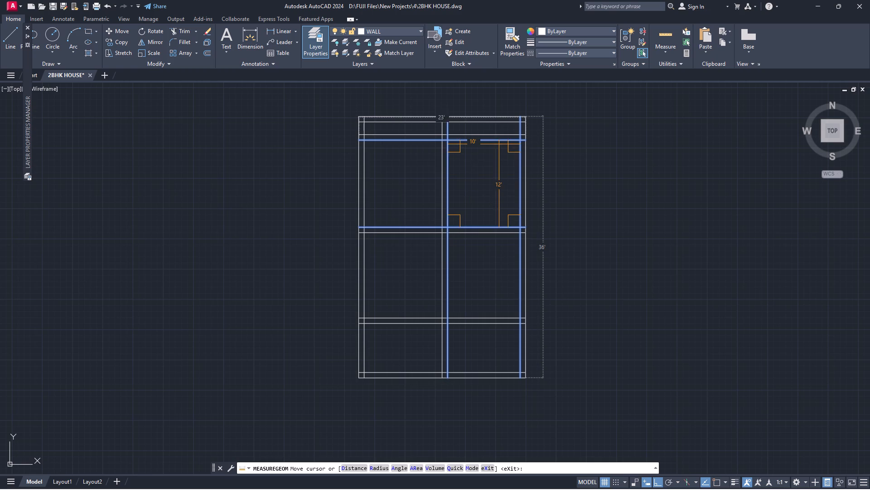
key(Escape)
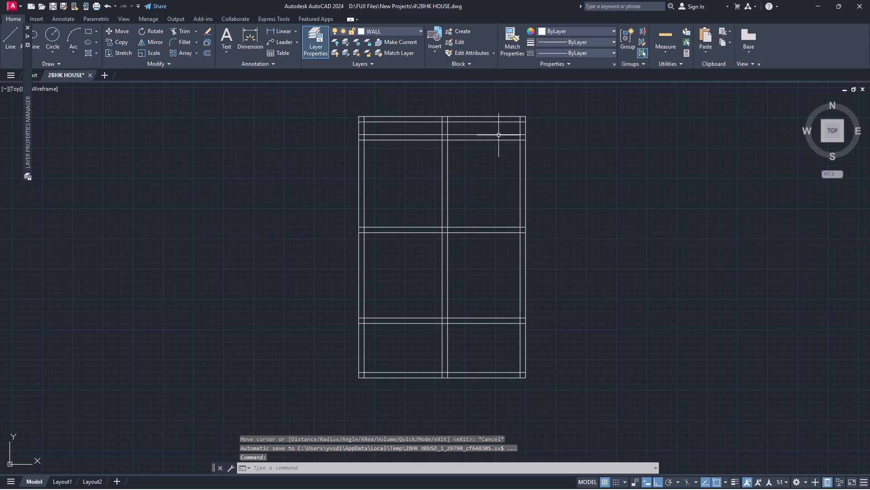
Draw an inner wall line starting 4" below the outline's top edge at the central partition, running about 10'-4" right and down to the third cross wall.
scroll(495, 114, up, 3)
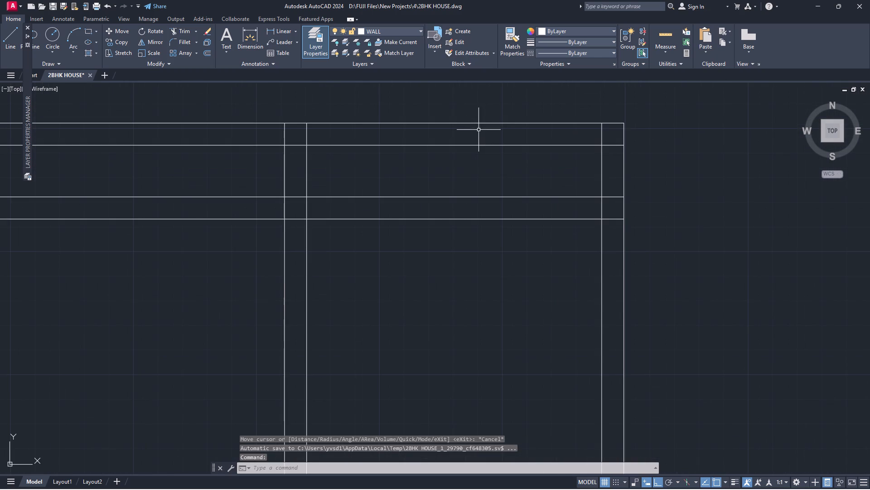
key(l)
key(Return)
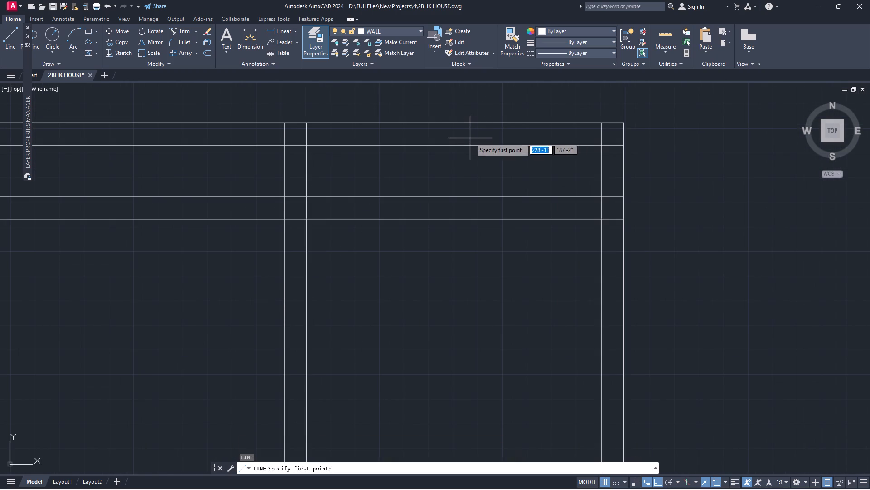
text(TK)
key(Return)
click(306, 123)
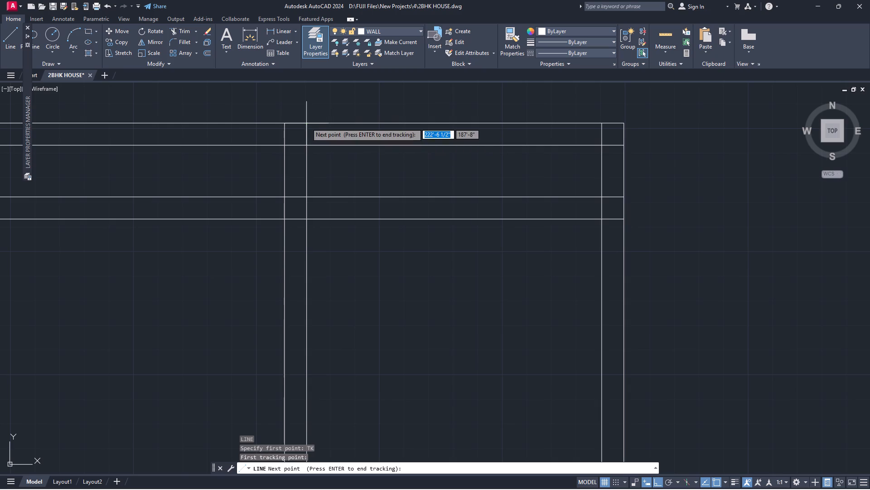
key(4)
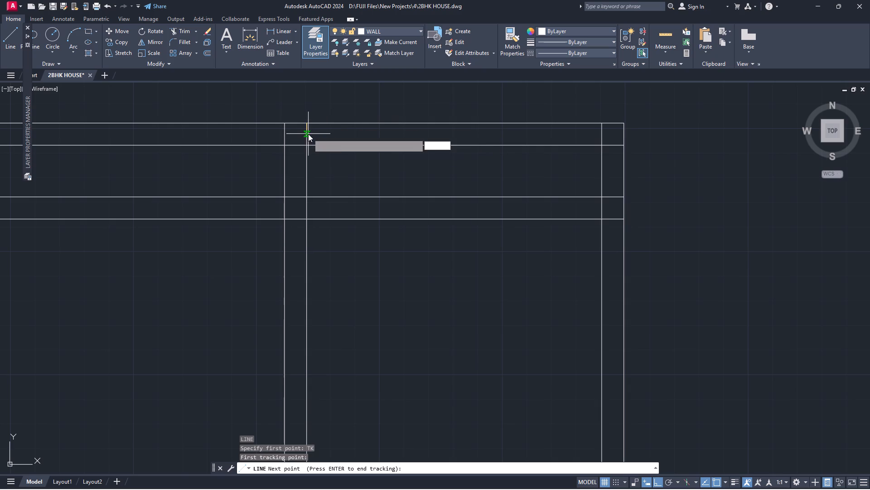
key(Return)
key(Return)
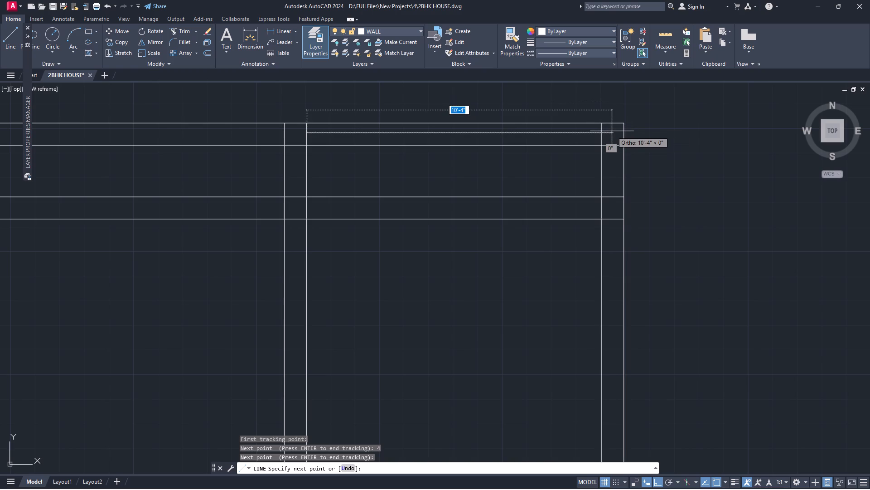
click(612, 133)
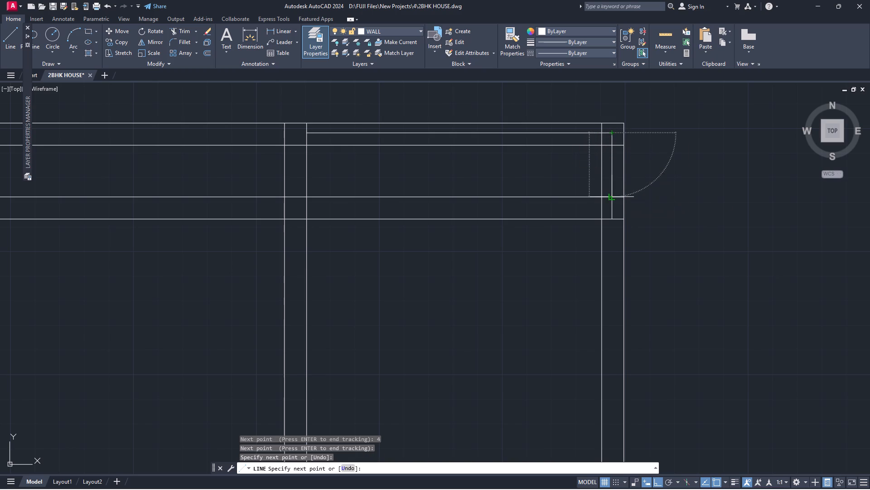
click(613, 195)
key(space)
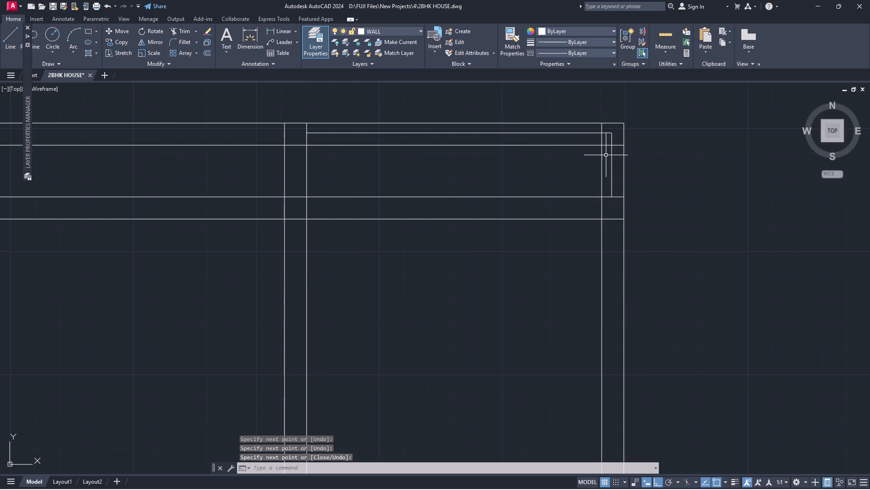
Trim the old 9" inner top and right wall lines around the upper-right strip, down to the third cross wall's lower line.
text(TR)
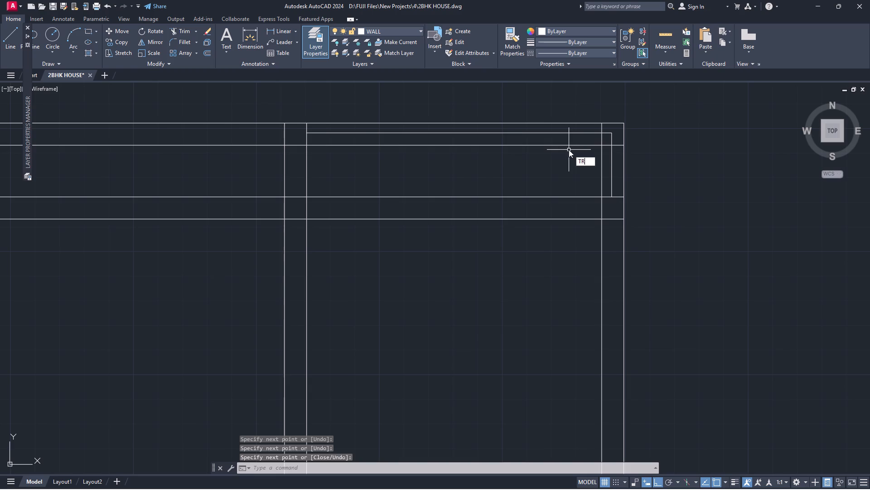
key(Return)
click(569, 146)
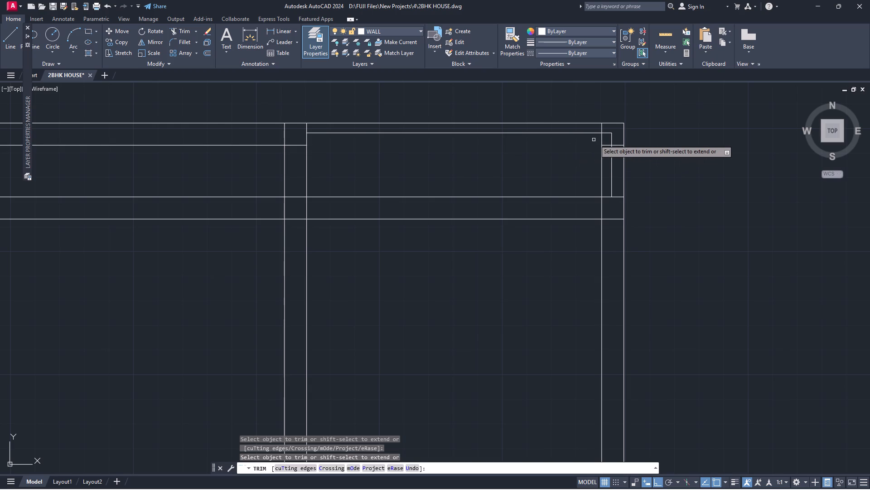
click(601, 140)
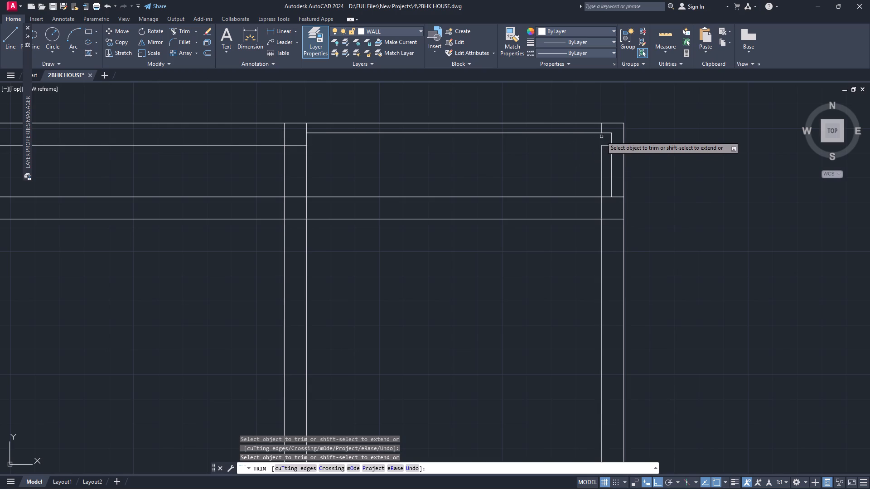
click(602, 128)
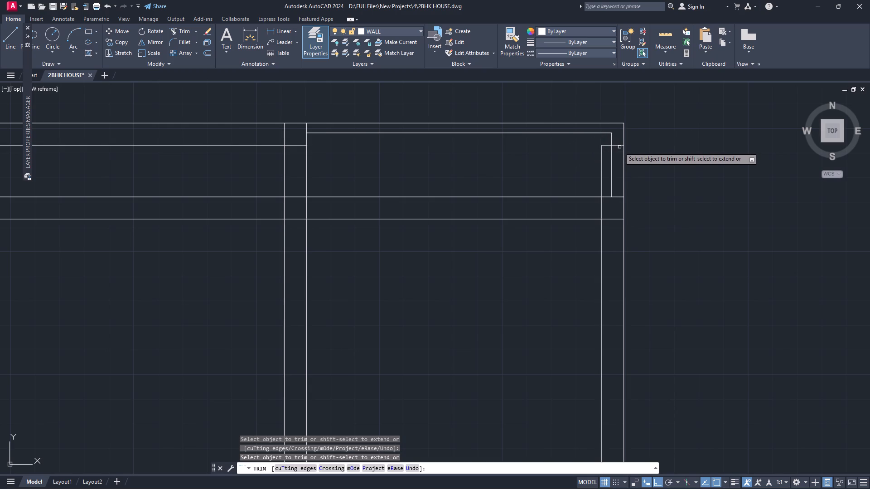
click(620, 146)
click(607, 144)
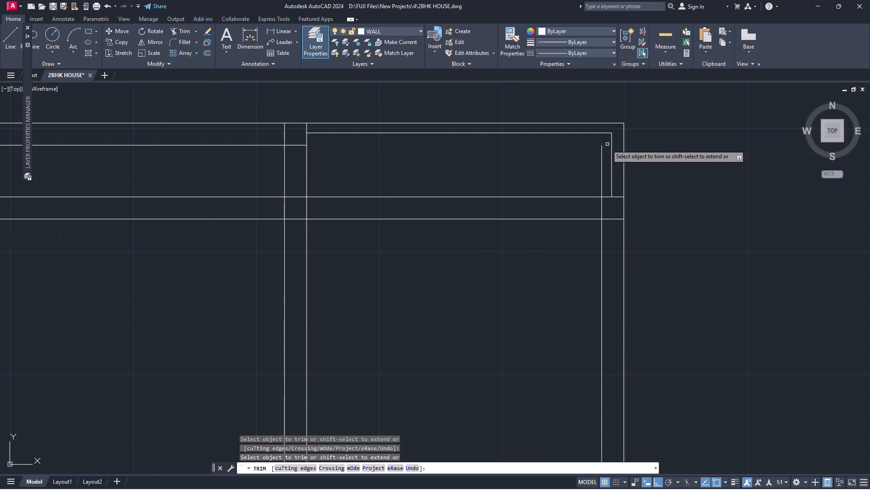
click(602, 160)
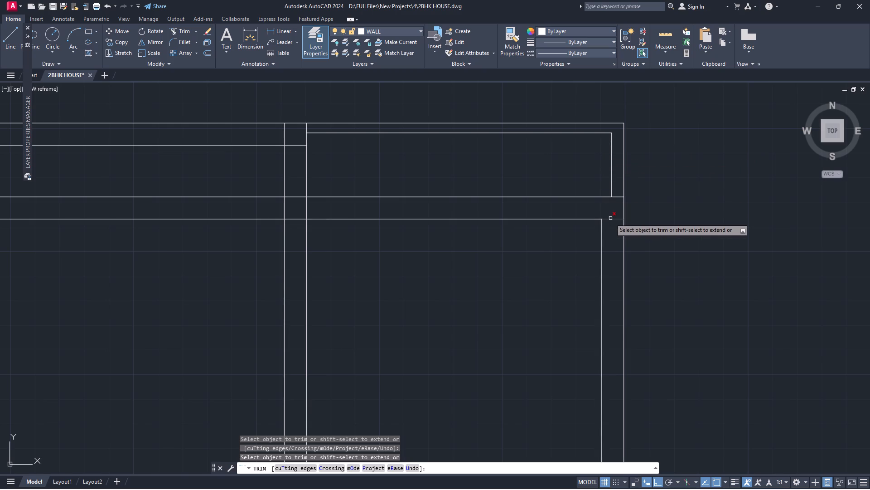
click(610, 218)
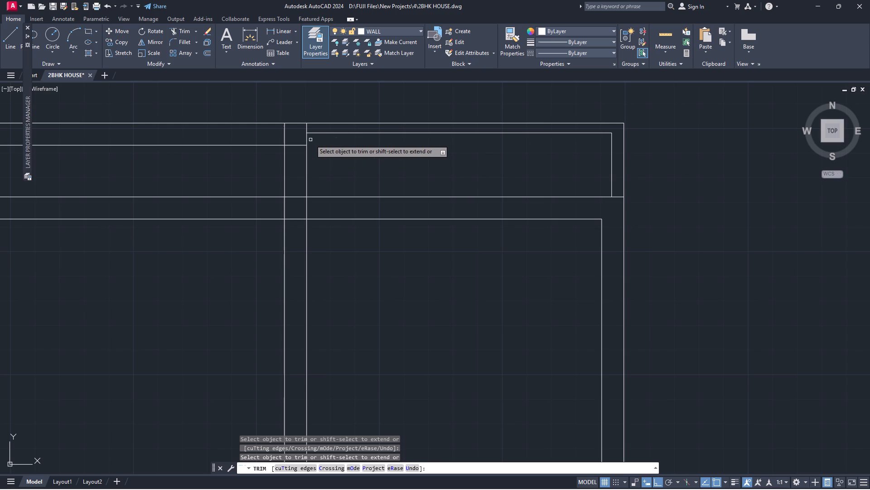
Trim the central partition's left line within the top wall and the overlapping lines in the plan's upper-left corner.
click(283, 134)
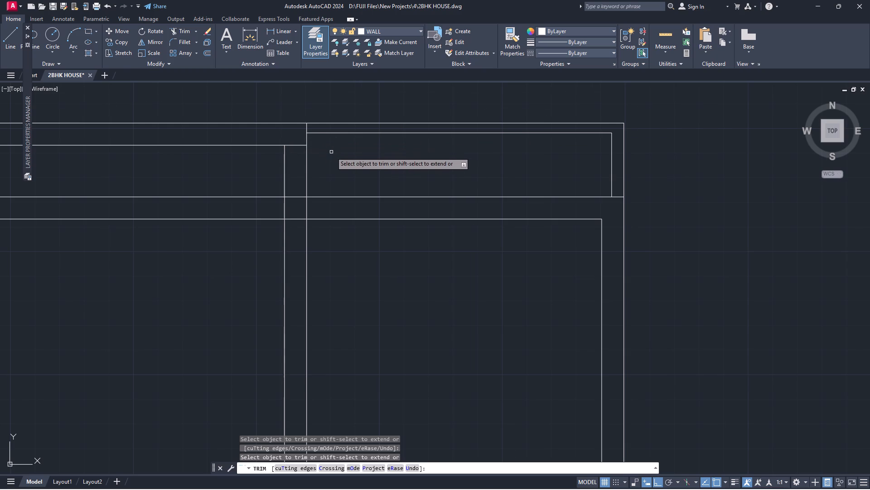
scroll(332, 155, down, 3)
scroll(344, 156, up, 2)
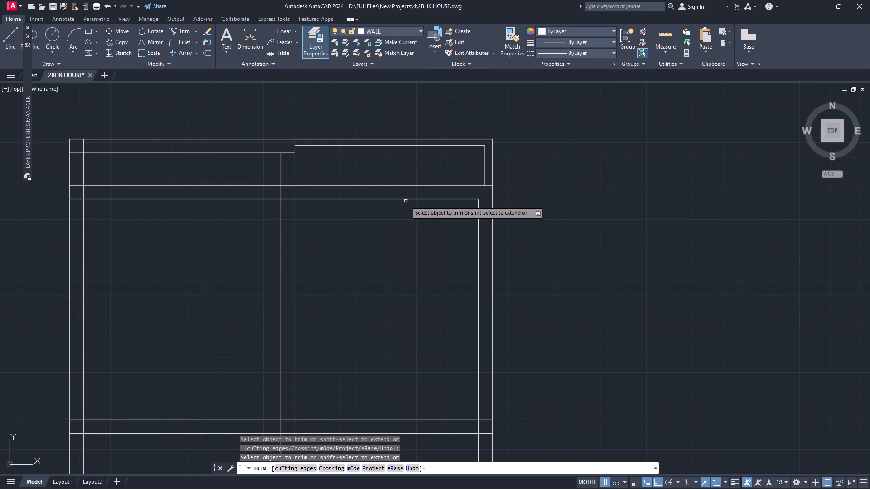
scroll(66, 142, up, 2)
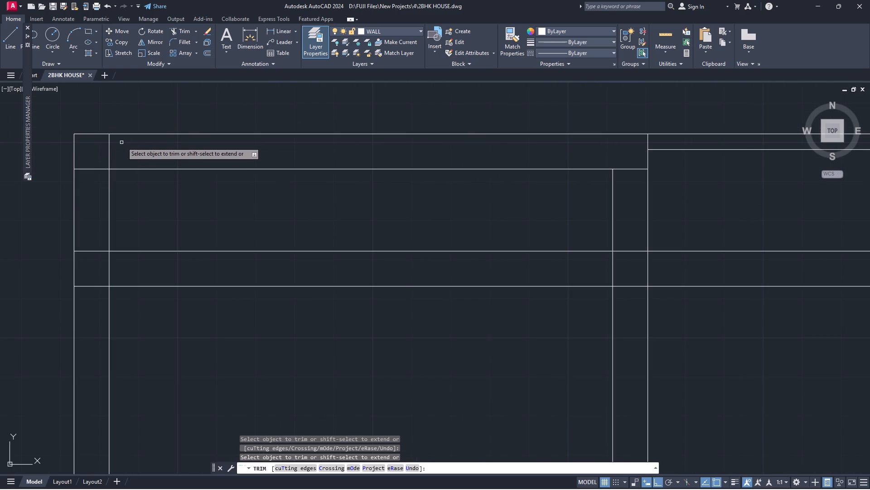
click(122, 142)
click(87, 174)
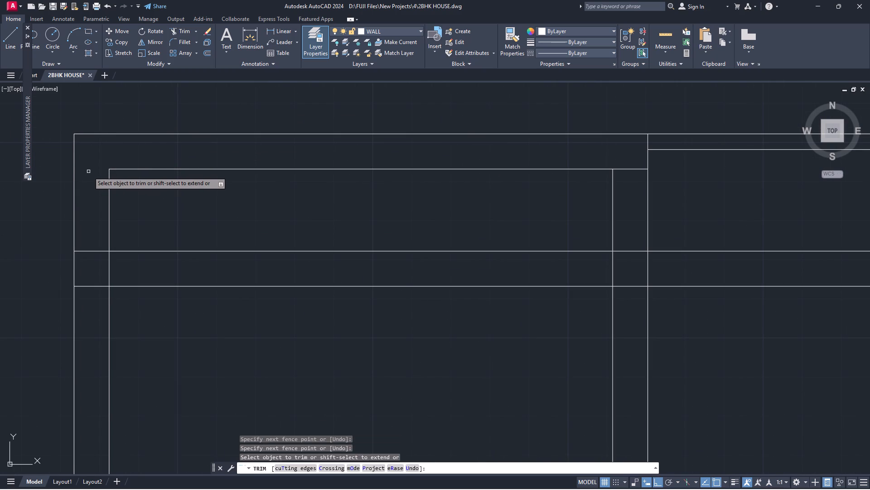
Trim the third cross wall out of the upper-left room and outer left wall, and clear its junction with the central partition.
click(360, 224)
click(356, 336)
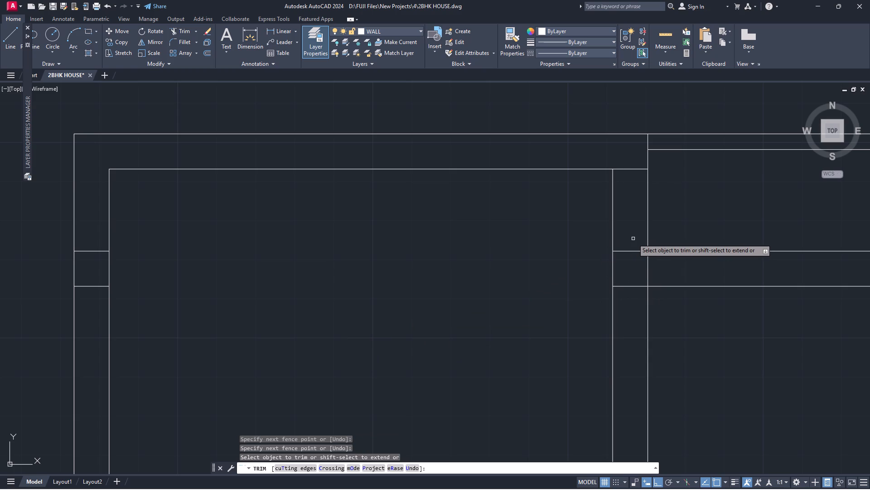
click(628, 278)
click(628, 294)
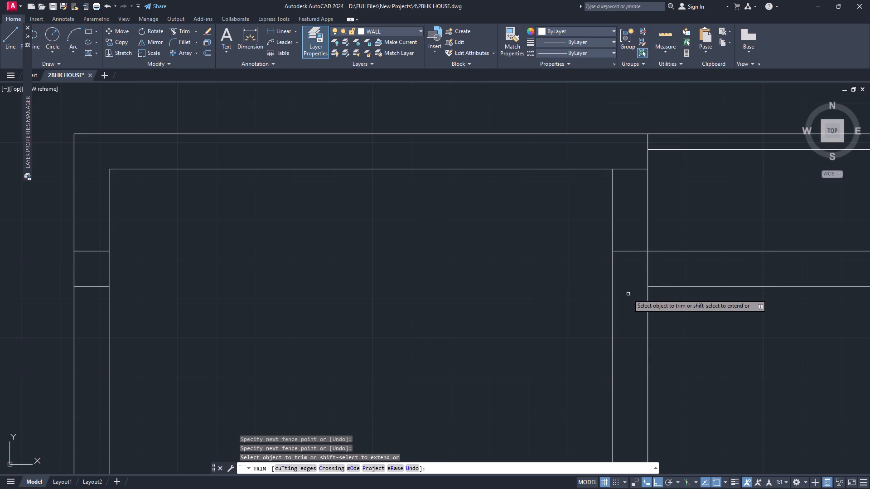
click(641, 270)
click(658, 268)
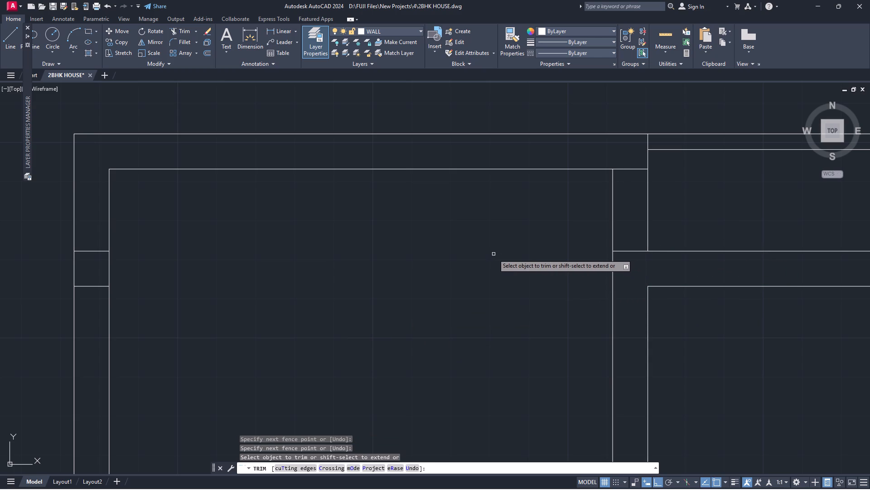
click(97, 234)
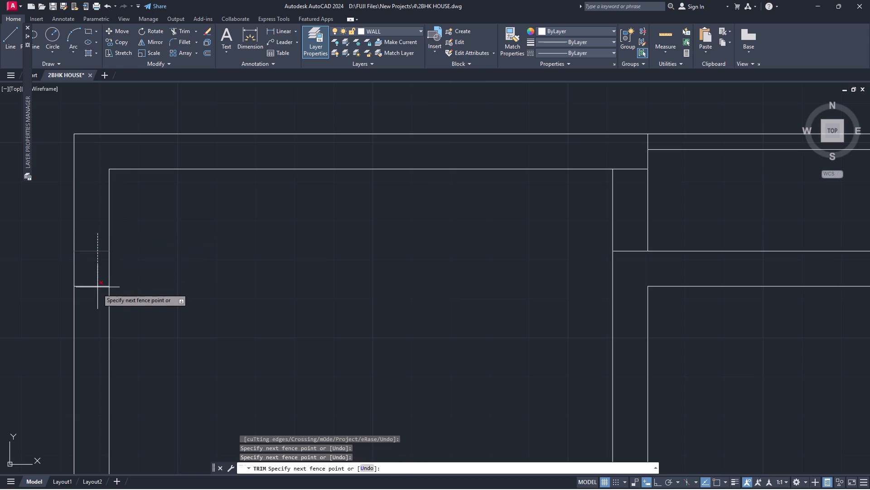
click(97, 292)
Look over the whole plan and its remaining cross-wall intersections, and end the Trim command.
scroll(198, 236, down, 4)
scroll(277, 314, up, 2)
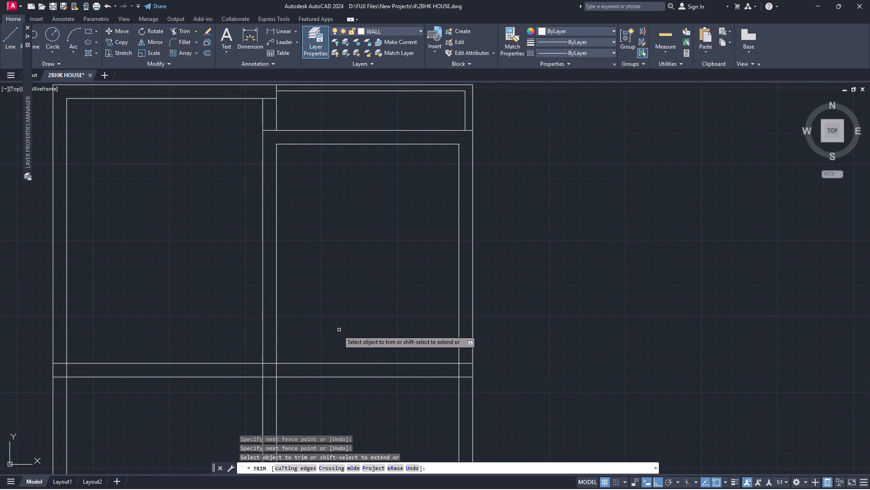
scroll(330, 333, down, 2)
scroll(311, 386, down, 1)
scroll(304, 394, up, 3)
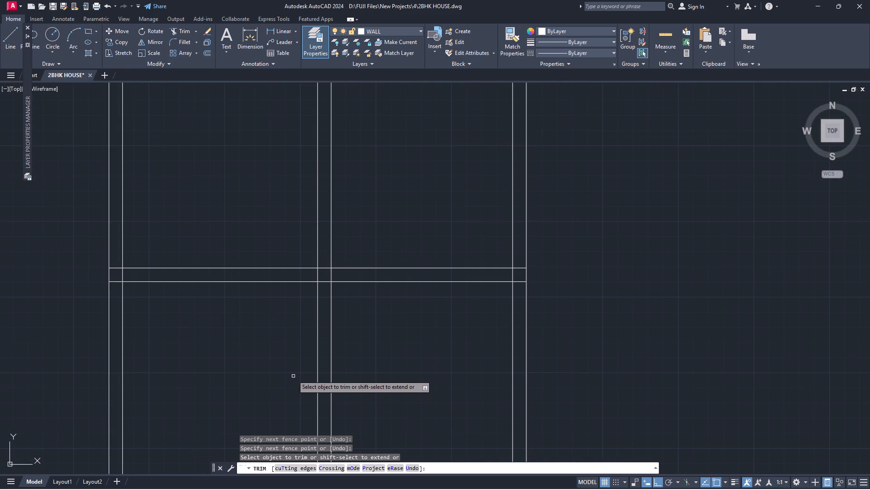
scroll(295, 367, down, 1)
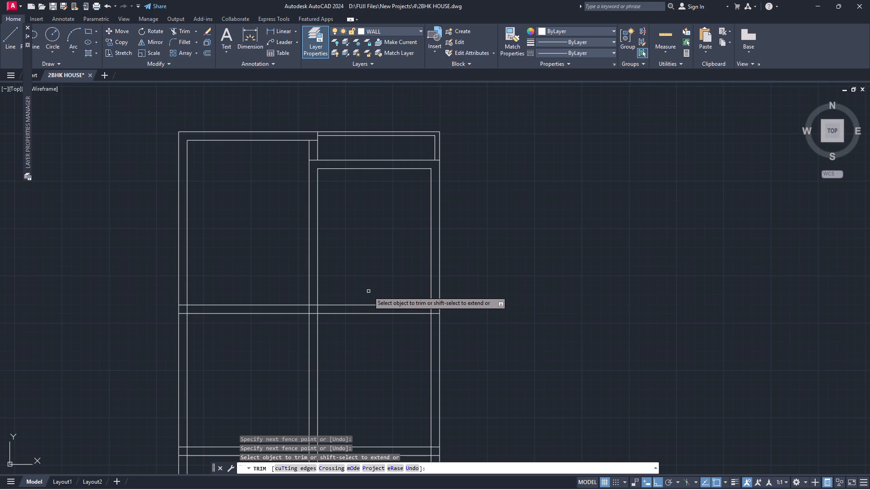
scroll(368, 291, down, 4)
scroll(378, 338, up, 2)
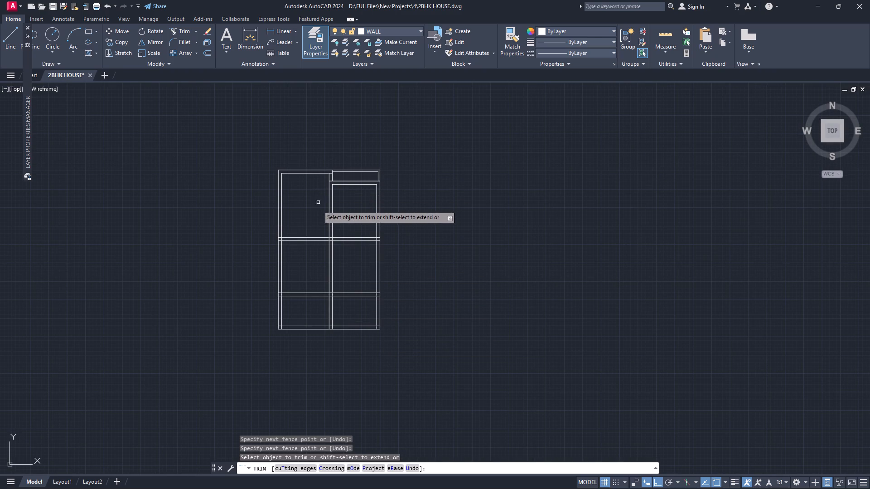
key(Escape)
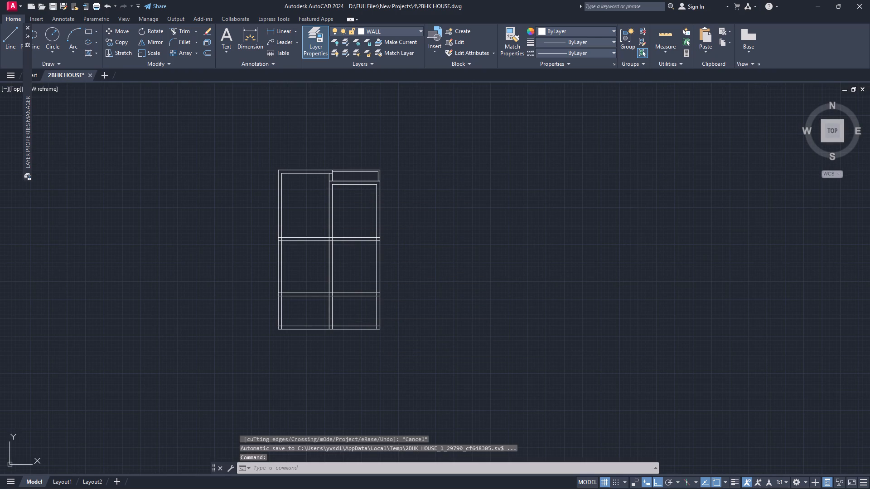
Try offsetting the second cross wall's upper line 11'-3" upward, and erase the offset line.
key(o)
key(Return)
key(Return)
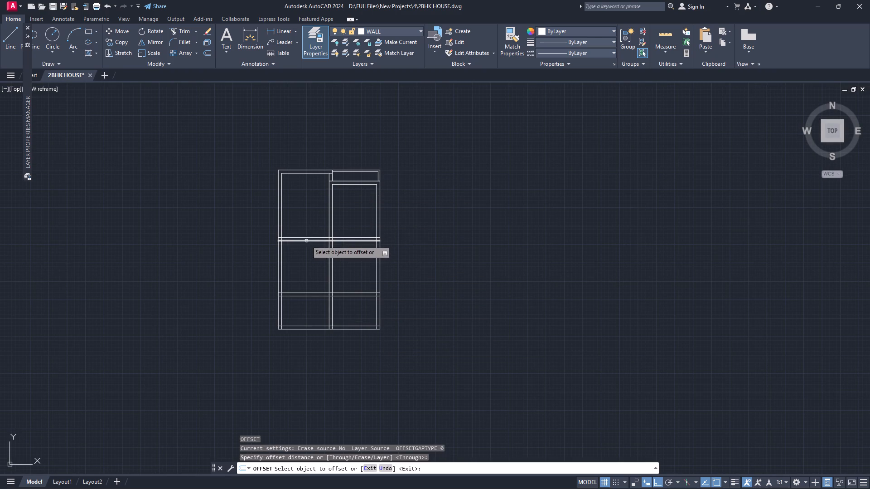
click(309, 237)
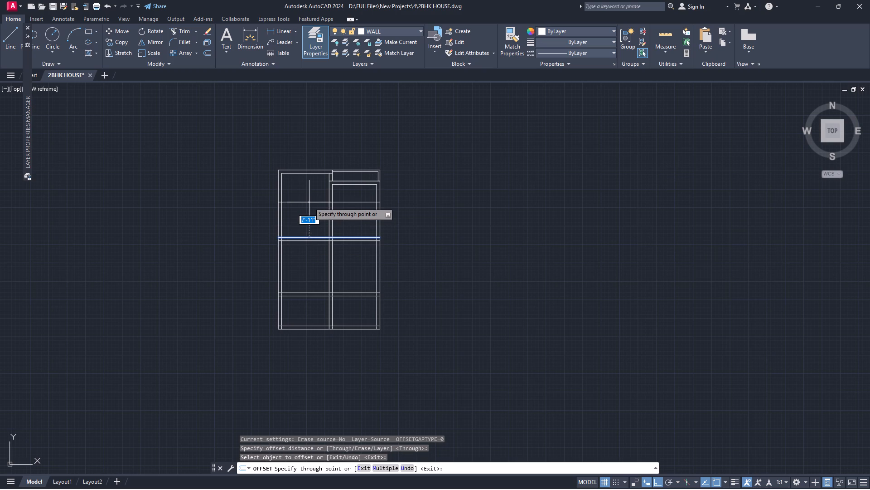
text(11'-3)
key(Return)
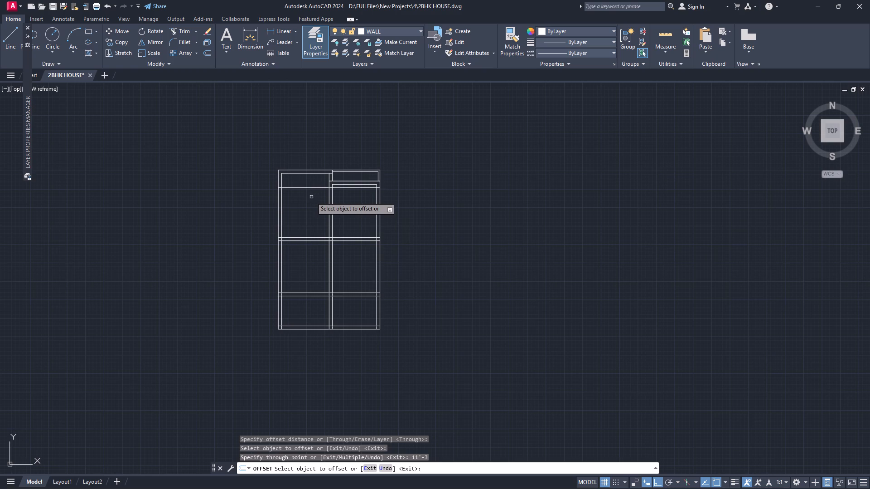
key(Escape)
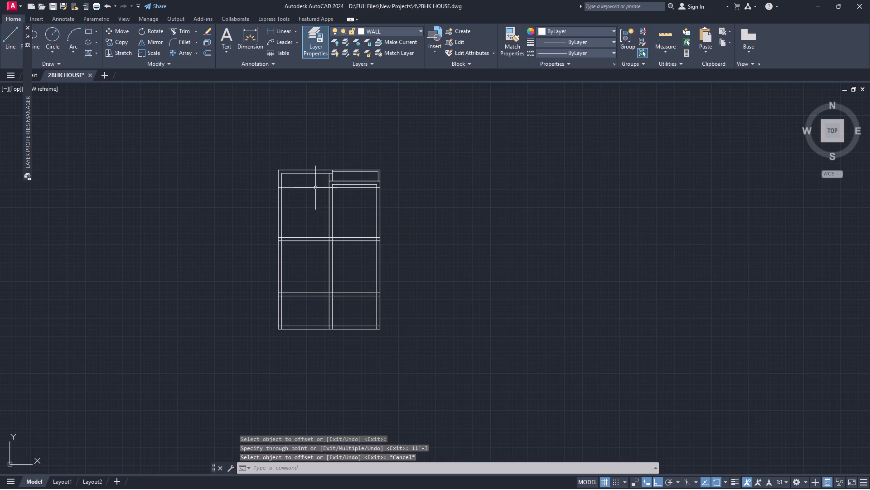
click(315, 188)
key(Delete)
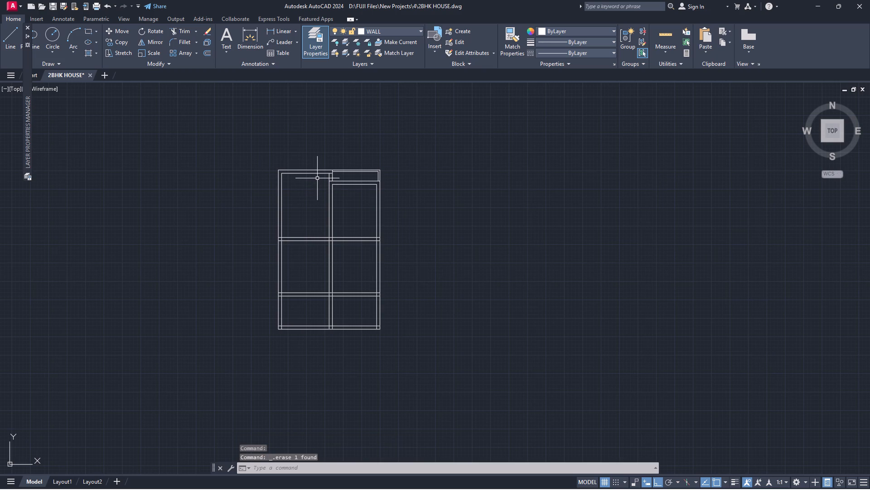
Offset the upper-left room's inner top wall line 11'-3" downward.
key(o)
key(Return)
key(Return)
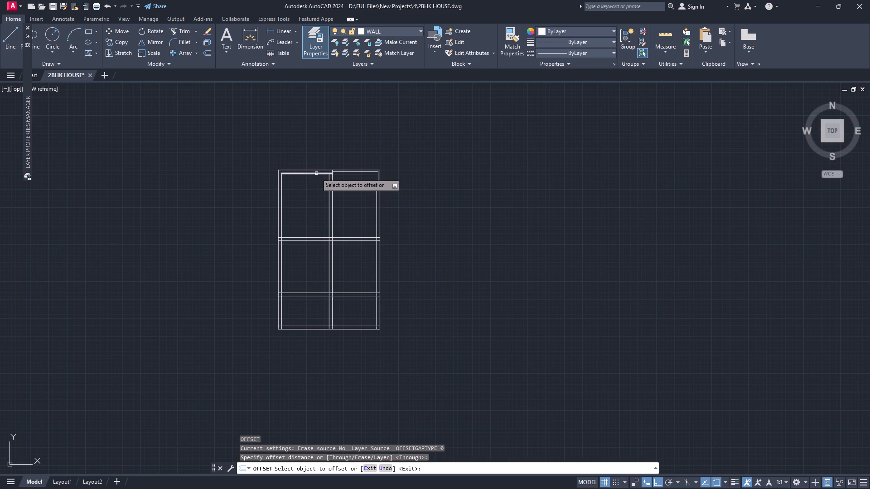
click(316, 173)
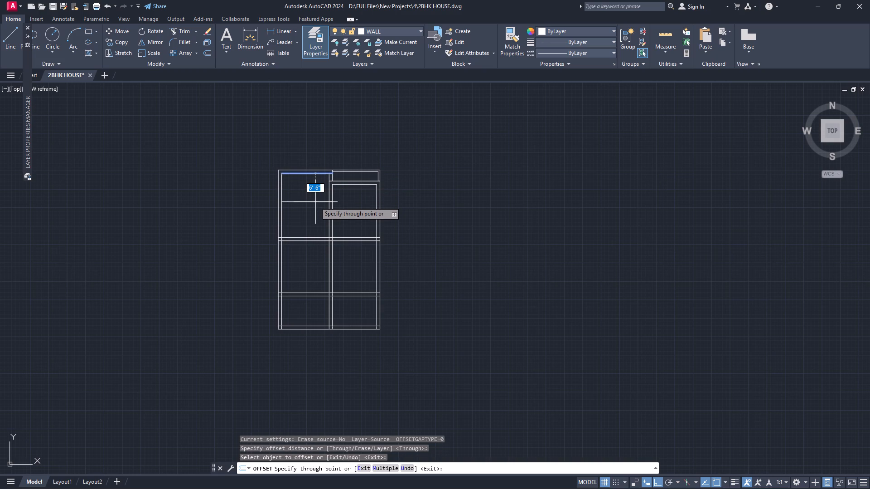
text(11')
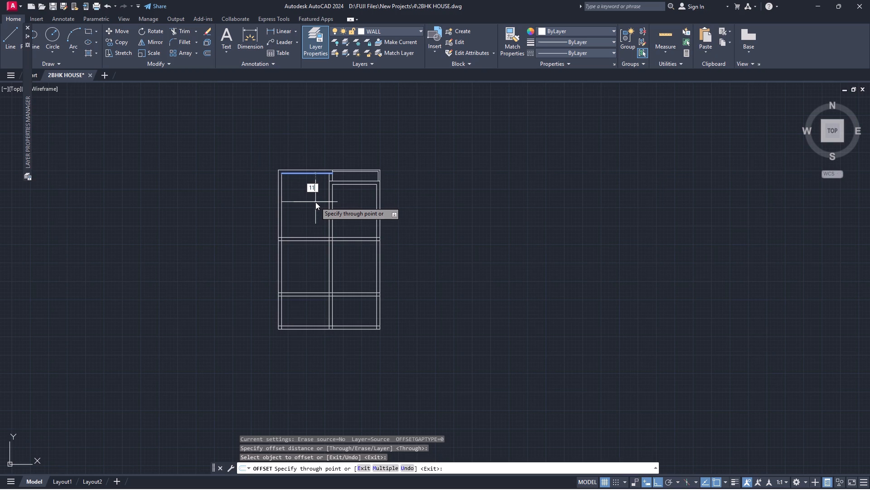
text(-3)
key(Return)
Offset the new line in the upper-left room 4" downward to form a thin partition wall.
scroll(314, 207, up, 2)
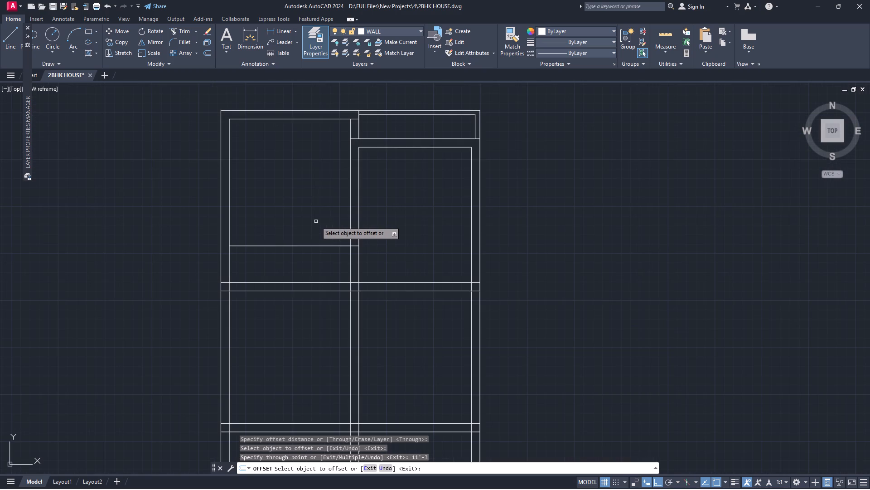
click(312, 246)
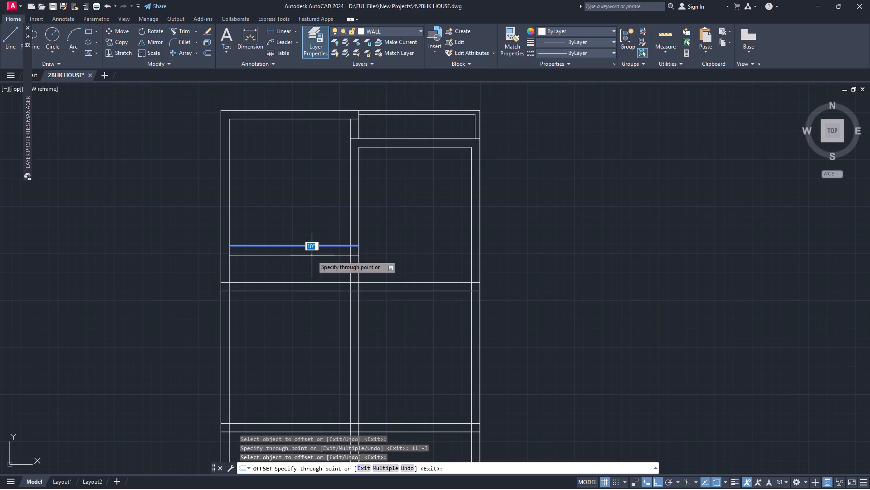
key(9)
key(BackSpace)
key(4)
key(Return)
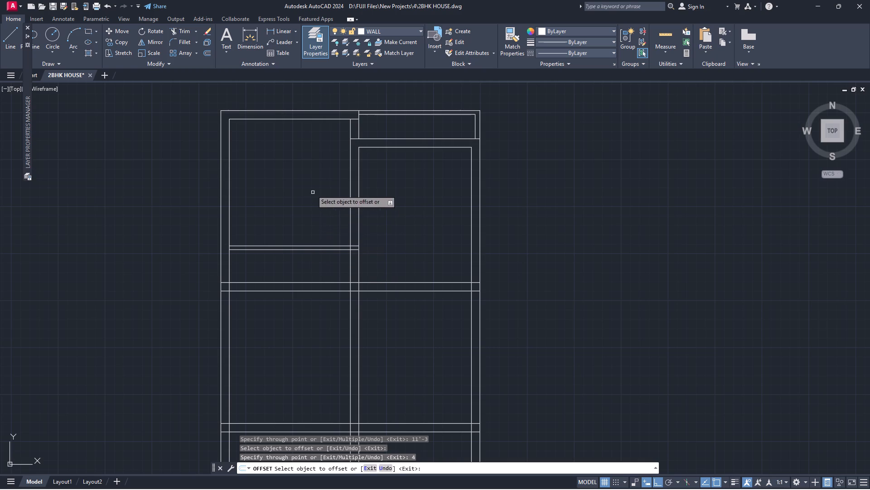
Quick-measure the widths and heights of the rooms on both sides of the central partition.
click(663, 37)
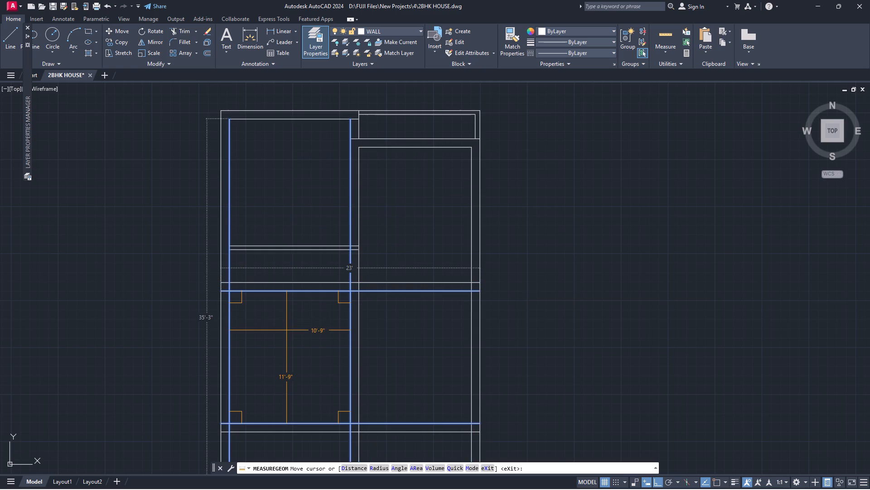
scroll(290, 328, down, 2)
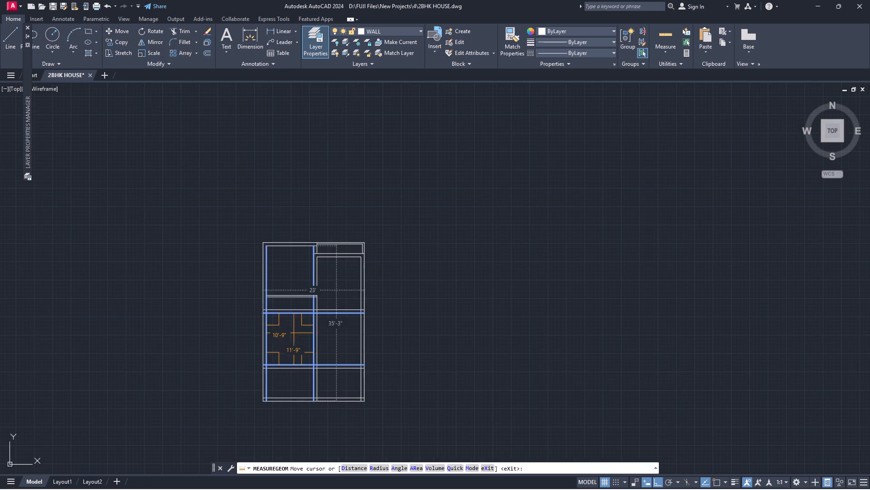
scroll(299, 357, up, 2)
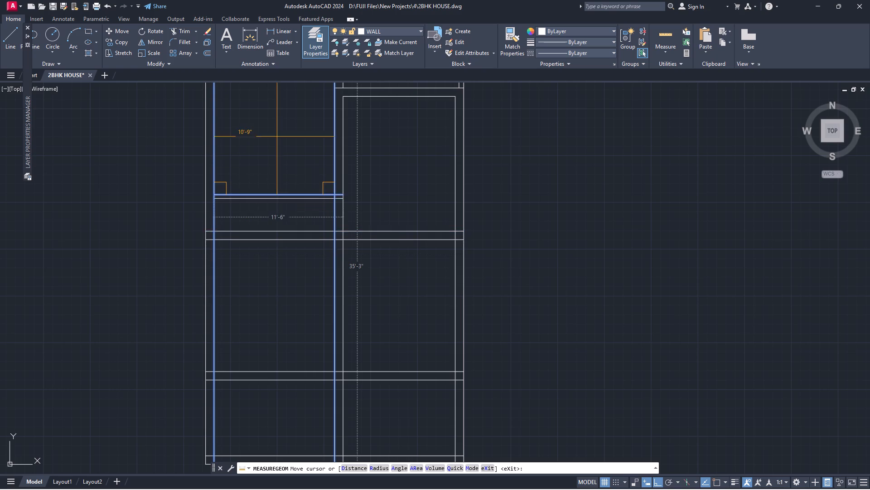
scroll(277, 131, down, 3)
scroll(277, 124, up, 3)
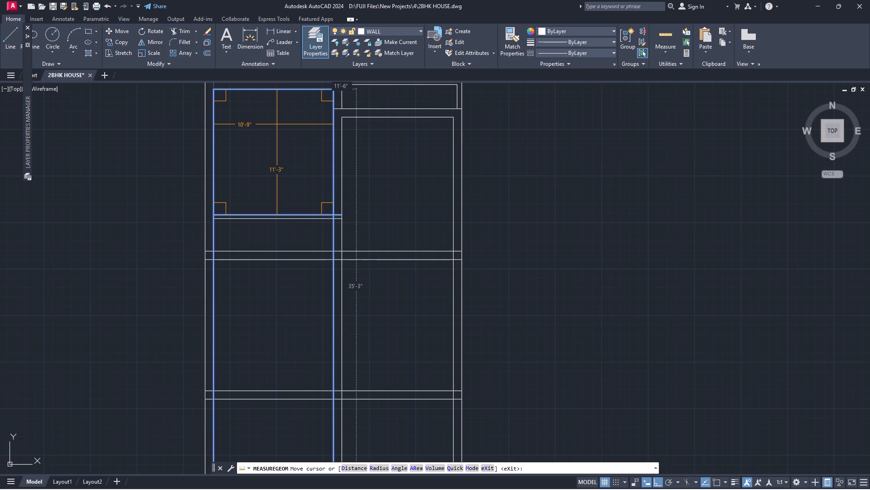
scroll(288, 132, down, 2)
scroll(290, 134, up, 1)
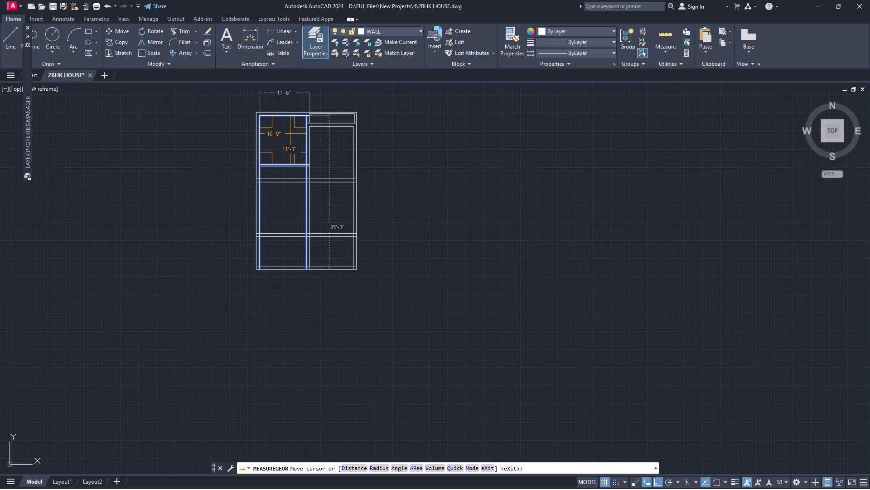
scroll(290, 134, up, 1)
scroll(290, 132, down, 1)
scroll(290, 131, up, 1)
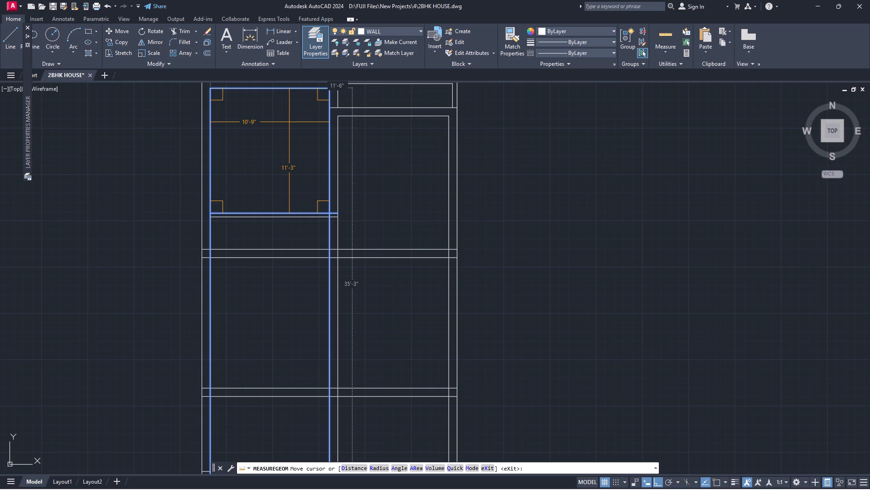
scroll(333, 235, down, 2)
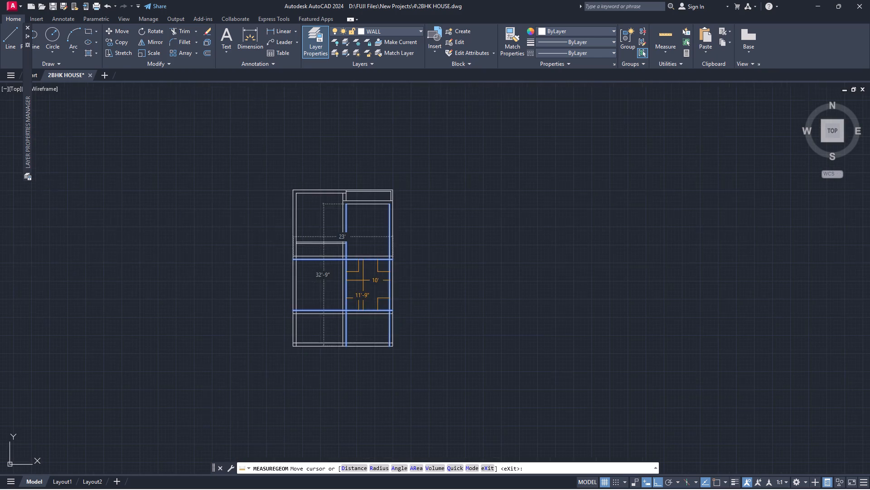
scroll(386, 339, up, 3)
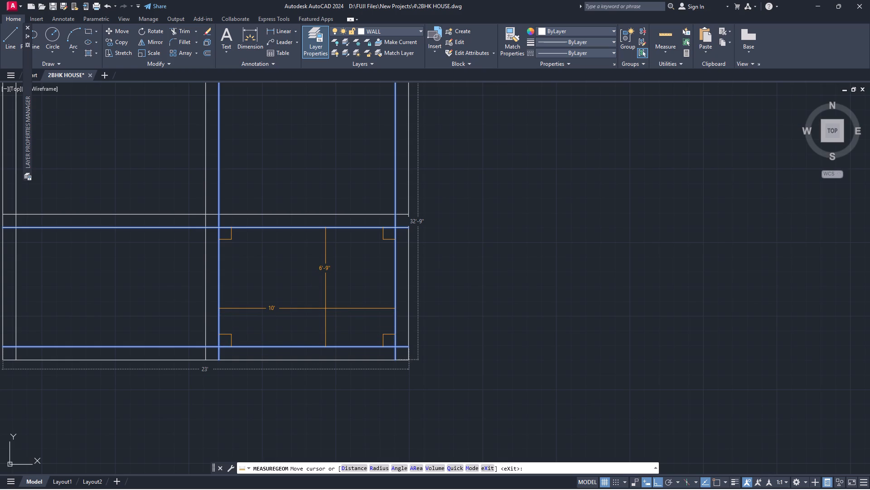
scroll(331, 243, down, 3)
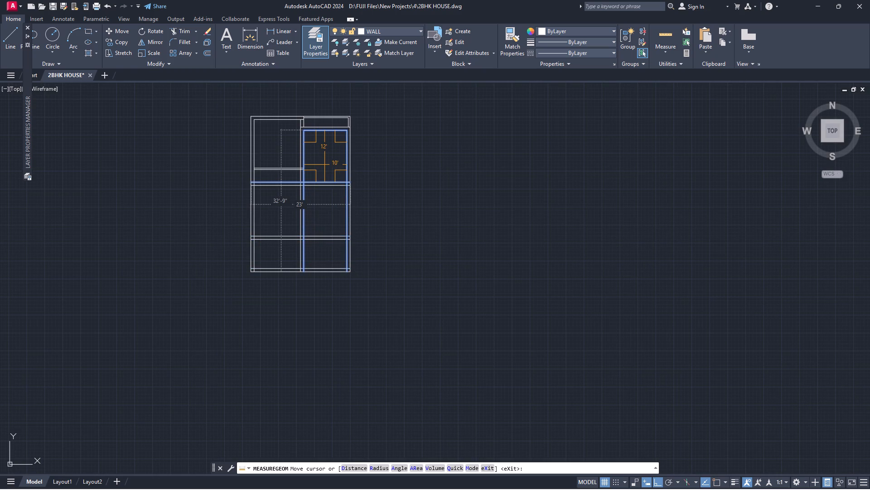
scroll(328, 168, down, 1)
scroll(328, 161, up, 2)
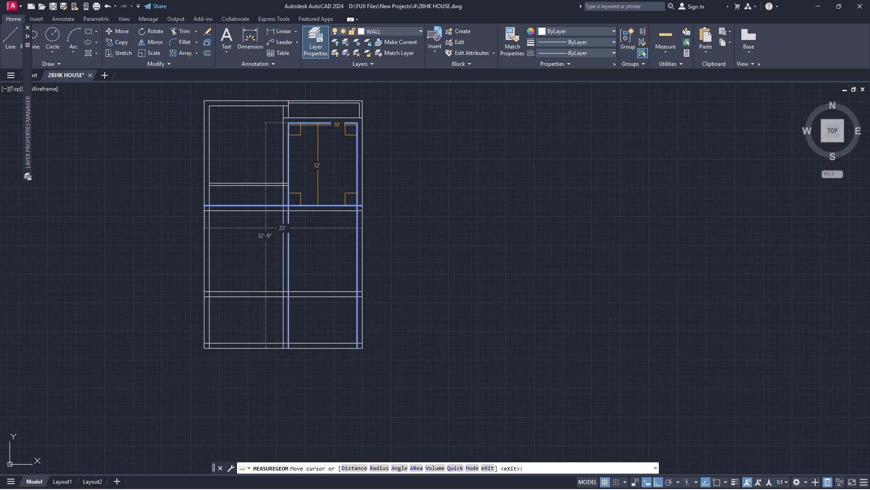
key(Escape)
Erase the six lines of the three cross walls that run through the right half of the plan.
click(321, 113)
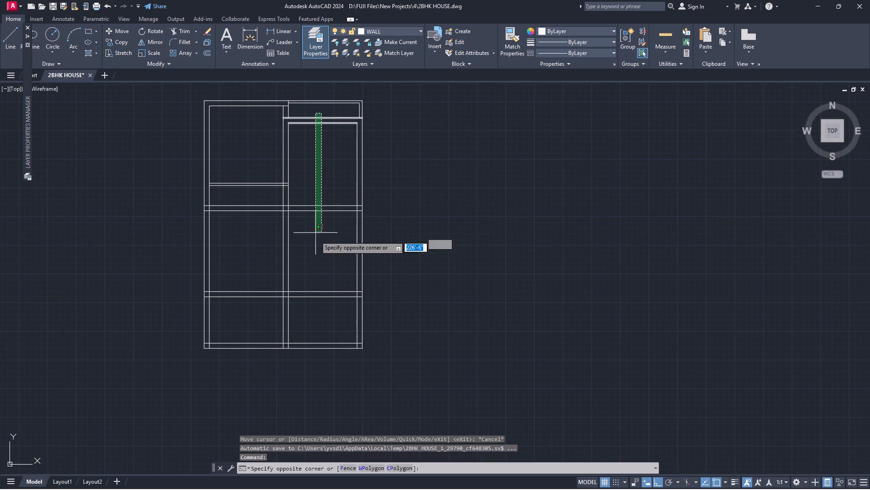
click(308, 313)
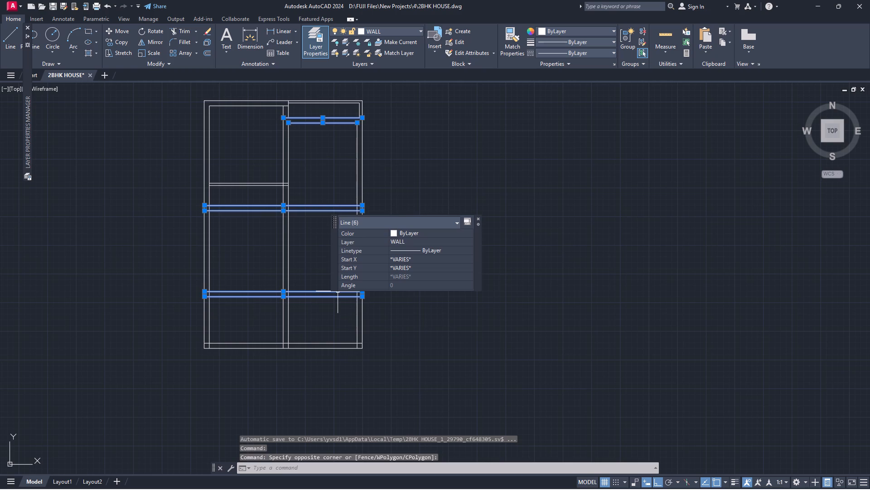
key(Delete)
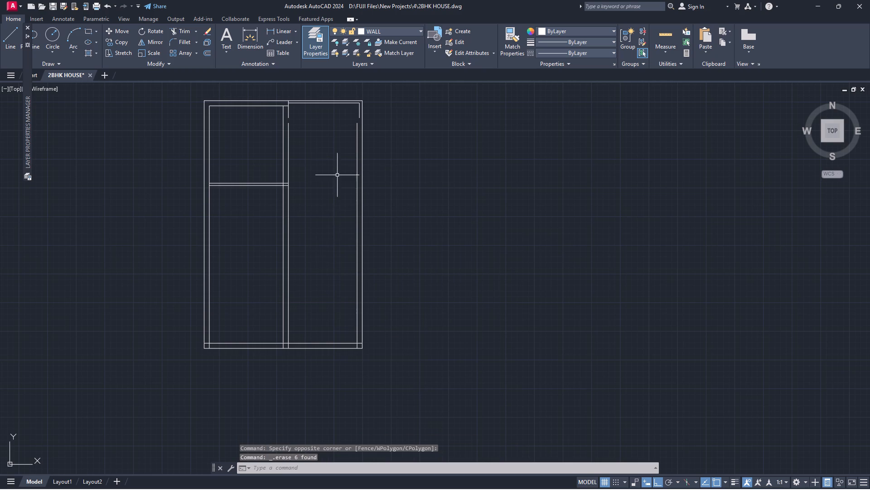
Trim the bottom wall's inner line out of the right half of the plan and the outer right wall.
scroll(340, 139, up, 2)
scroll(348, 125, down, 3)
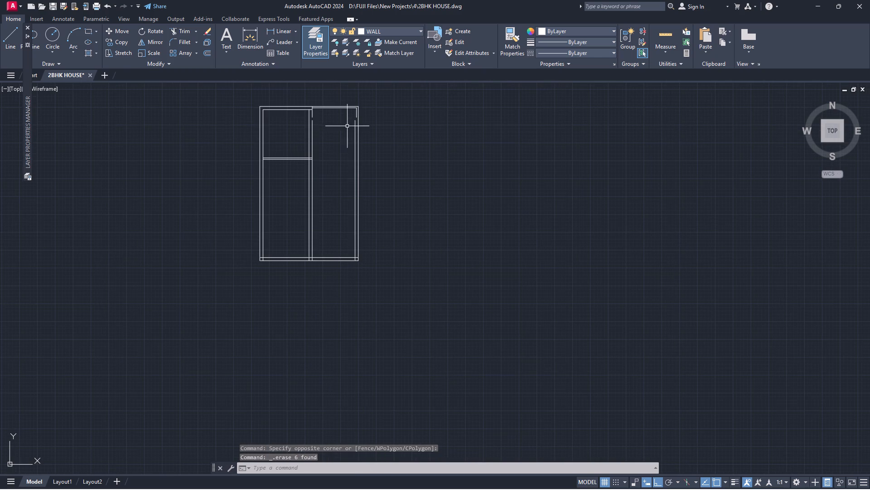
scroll(336, 233, up, 2)
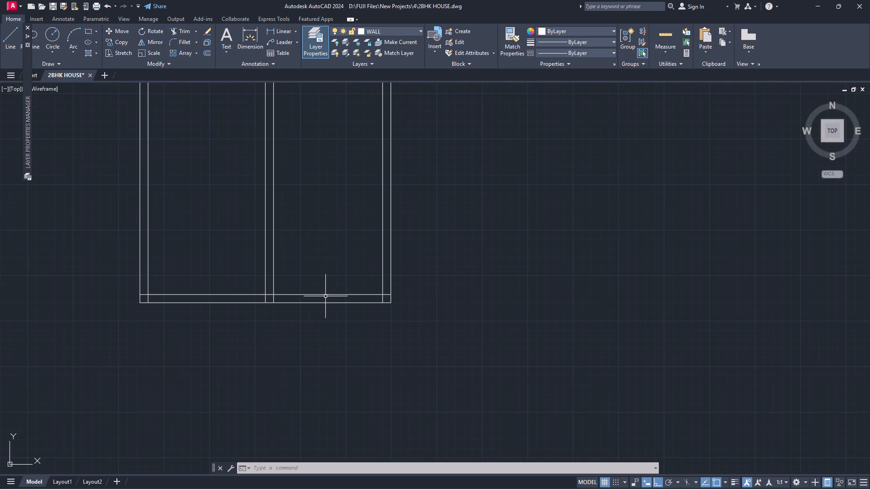
text(TR)
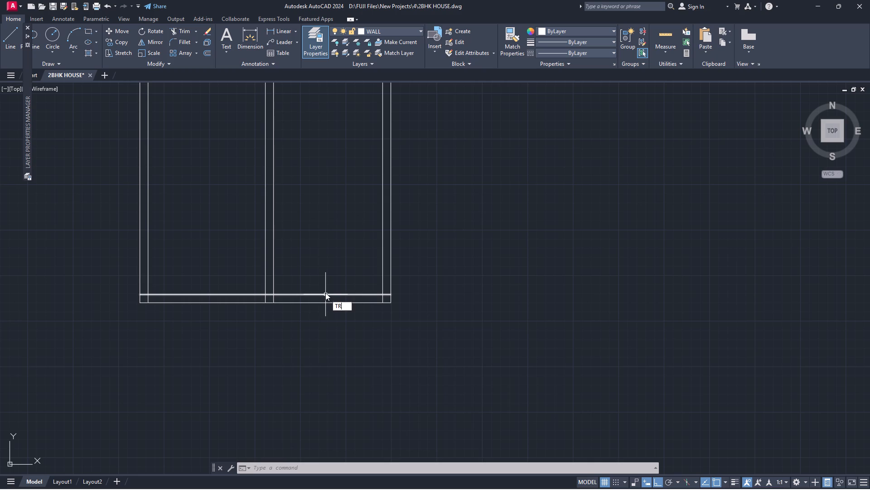
key(Return)
click(327, 295)
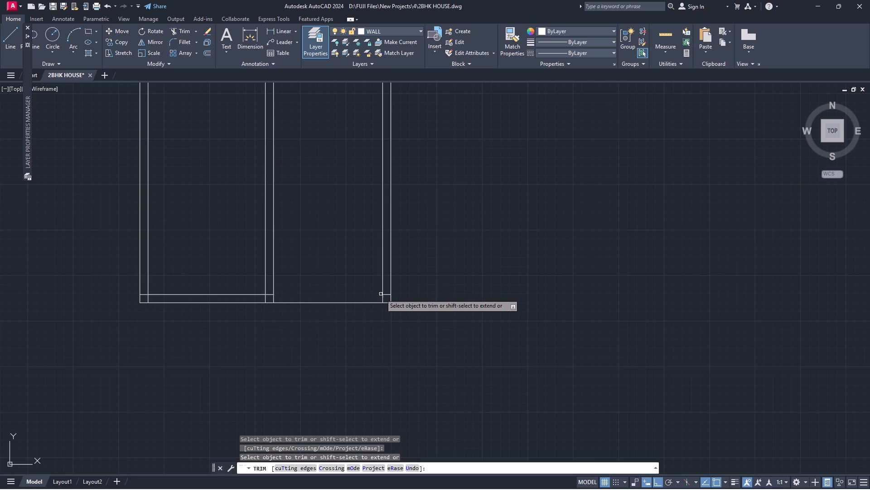
click(386, 294)
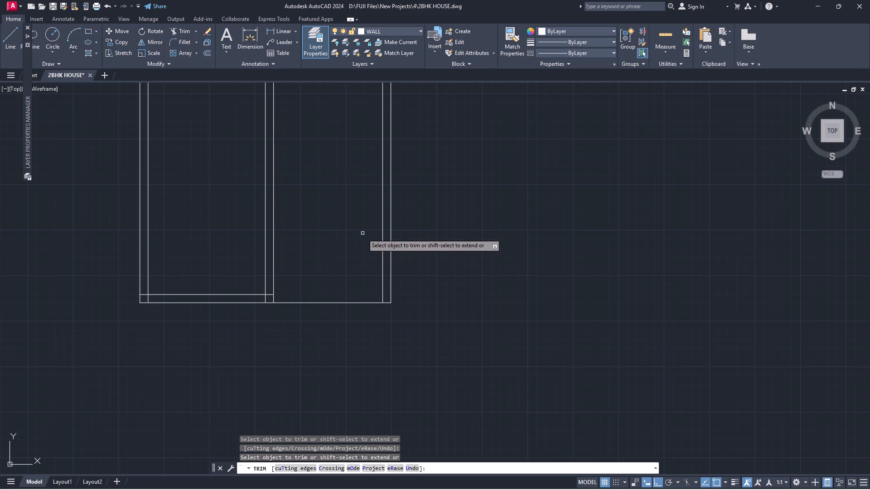
scroll(392, 197, down, 3)
scroll(358, 144, up, 2)
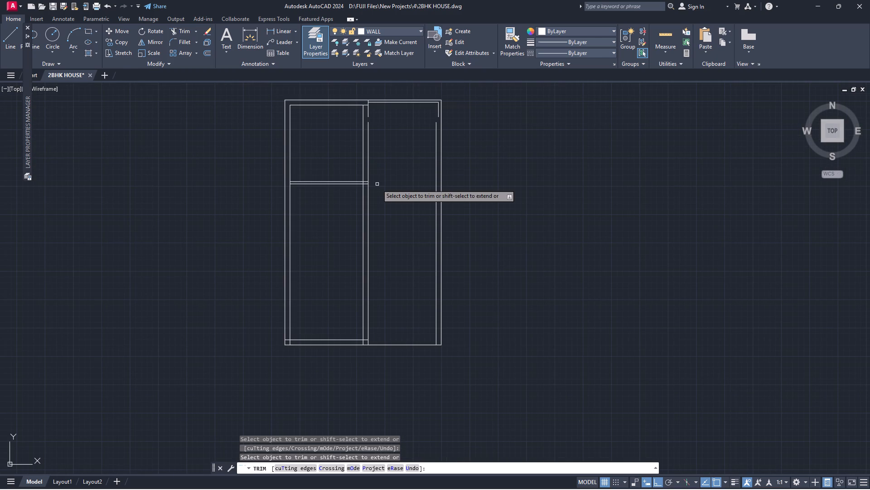
key(Escape)
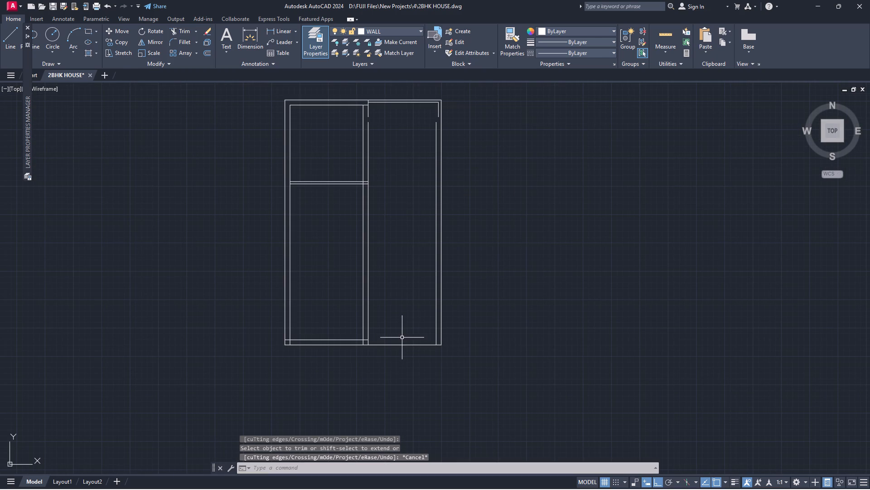
Offset the plan's outer bottom line 6'-9" upward.
key(o)
key(Return)
key(Return)
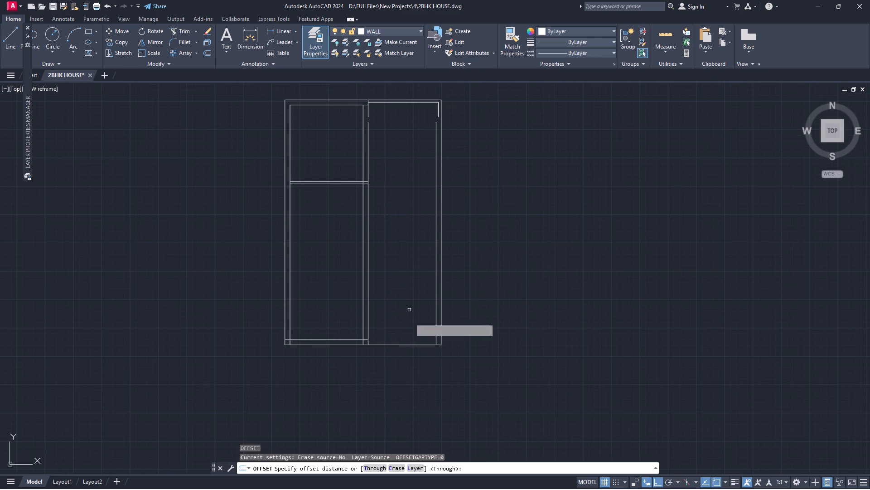
click(410, 343)
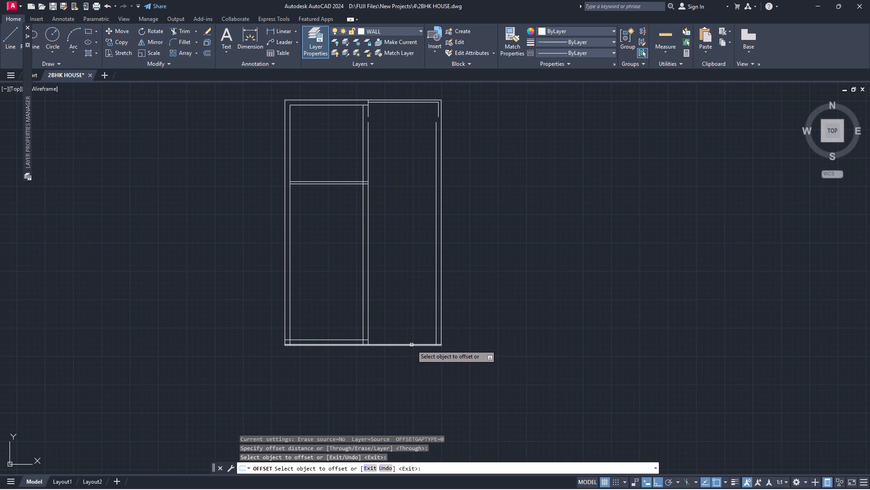
click(411, 345)
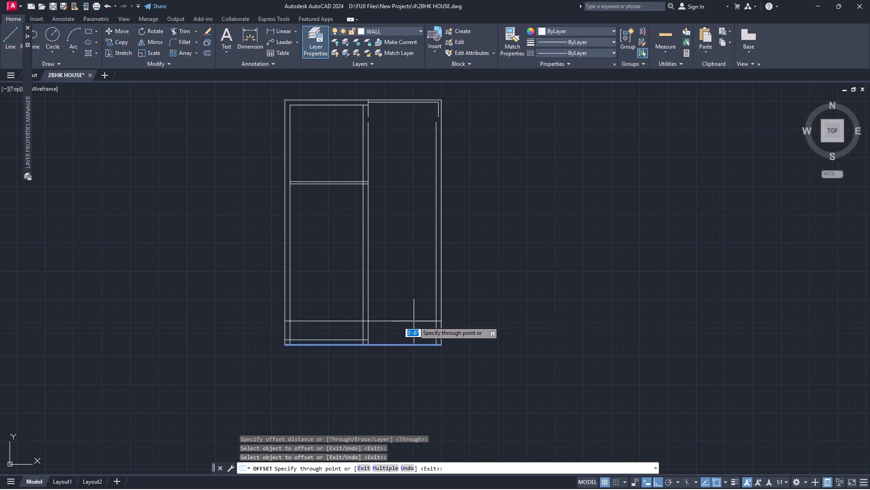
key(6)
text('-)
key(9)
key(Return)
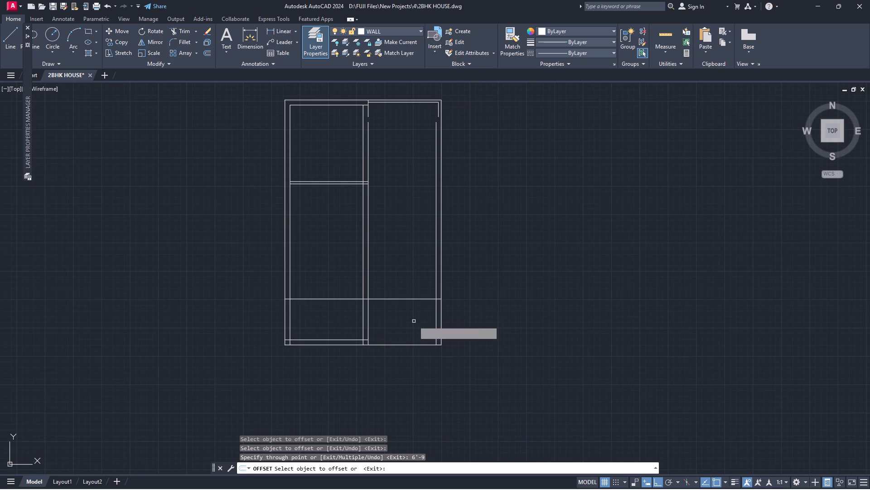
Offset the full-width horizontal line above the plan's bottom wall 9" upward to give the lowest cross wall its thickness.
click(407, 299)
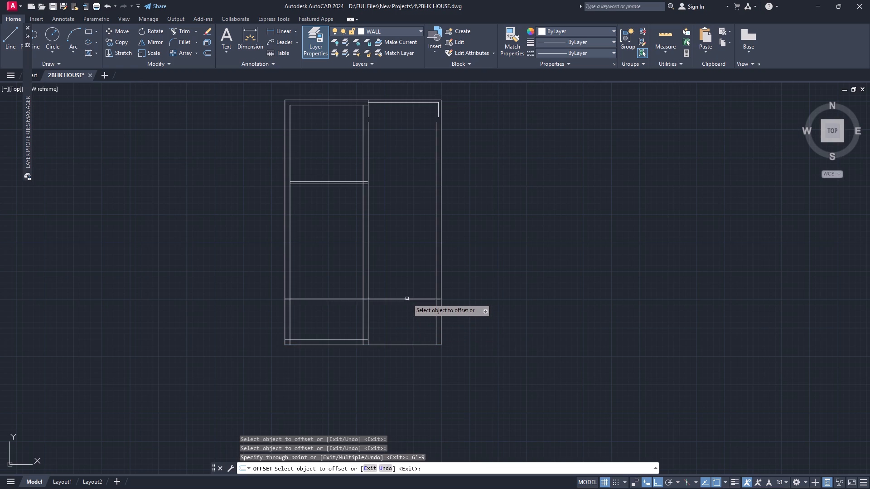
key(9)
key(Return)
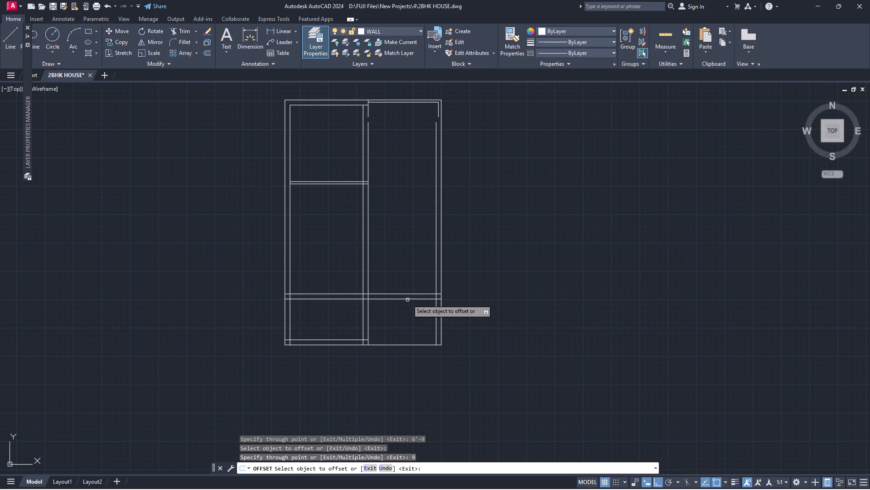
Offset the lowest cross wall's upper line 11'-9" upward, and offset the resulting line 9" upward as the middle cross wall.
click(410, 294)
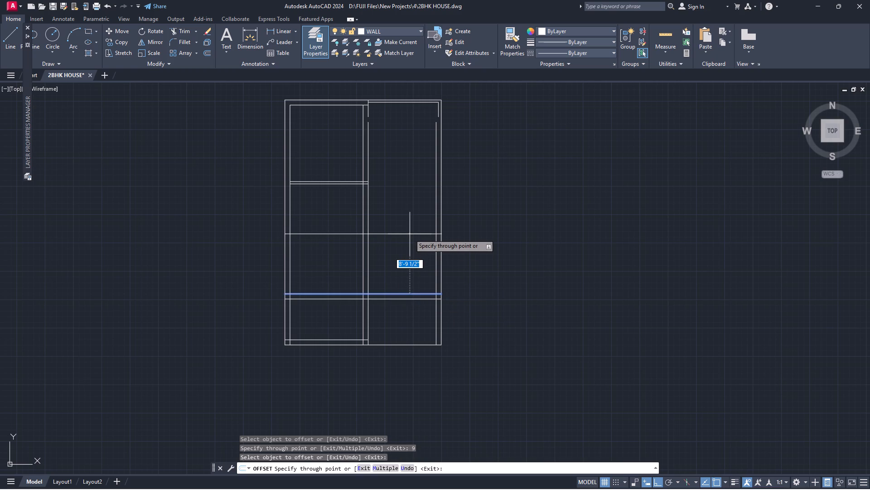
text(11'-)
key(9)
key(Return)
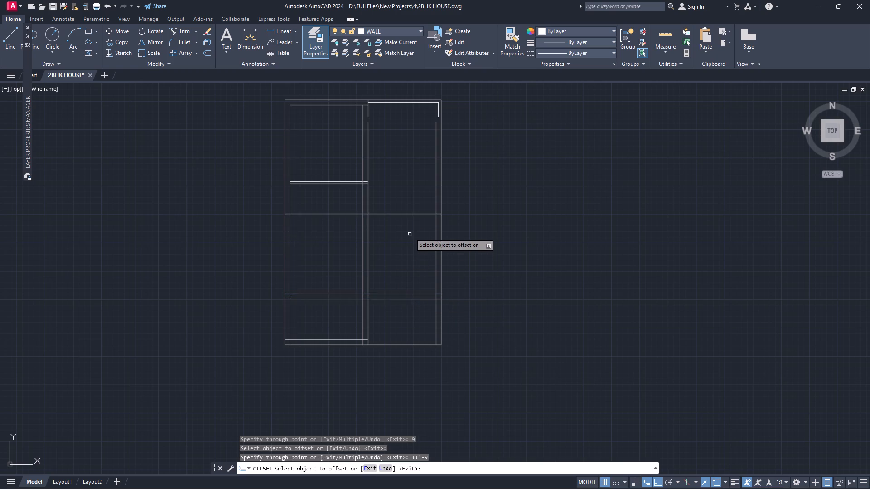
click(412, 214)
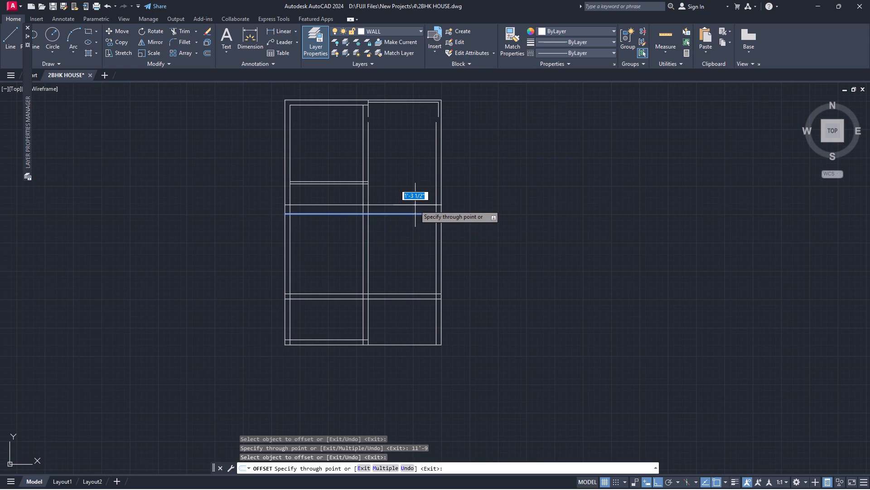
key(9)
key(Return)
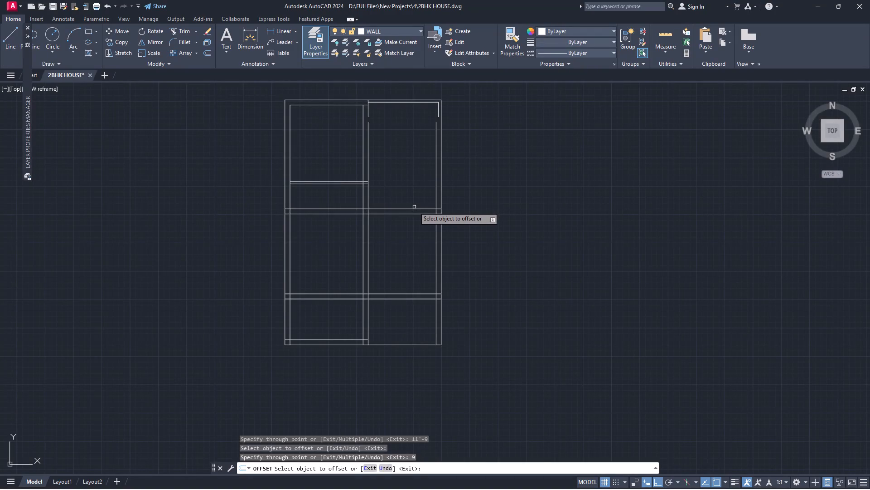
Offset the middle cross wall's upper line 12' upward, and offset the resulting line 9" upward as the top cross wall.
click(414, 207)
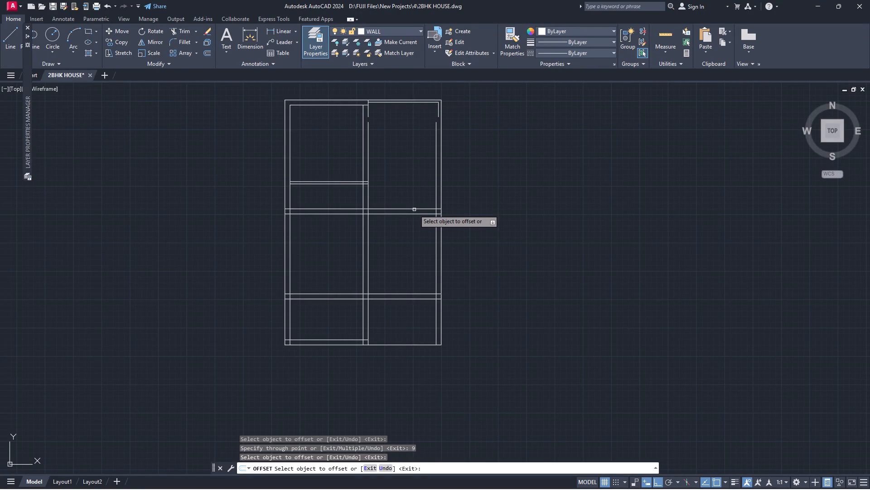
click(414, 211)
click(414, 208)
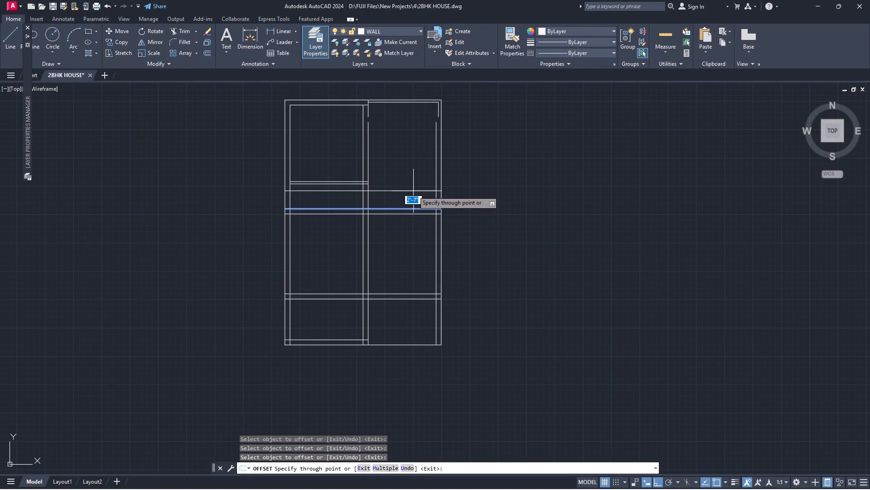
text(12')
key(Return)
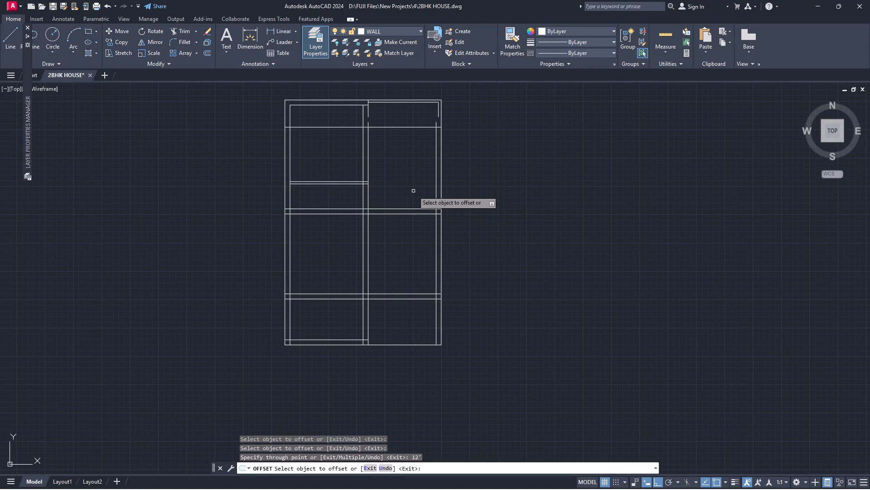
click(408, 126)
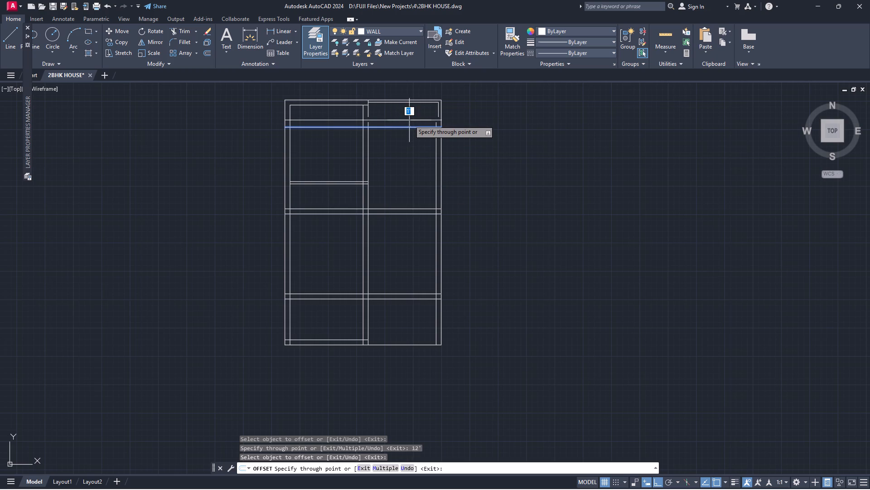
key(9)
key(Return)
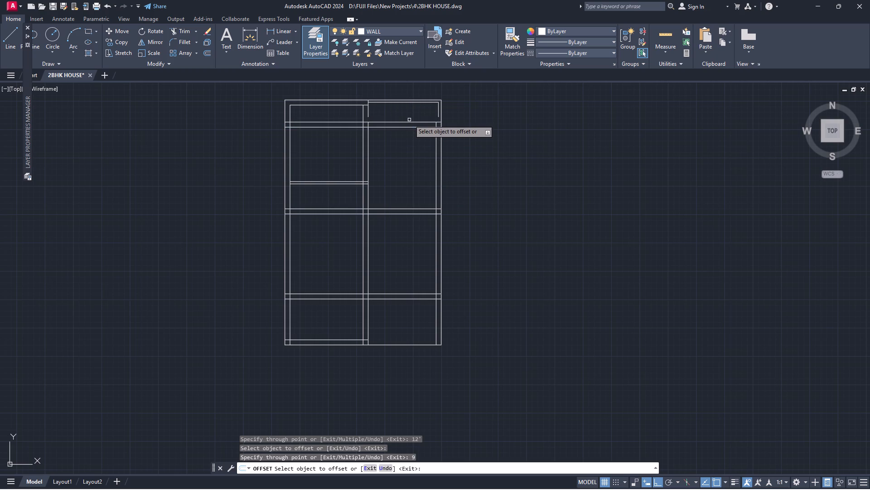
scroll(407, 120, up, 3)
scroll(334, 110, up, 1)
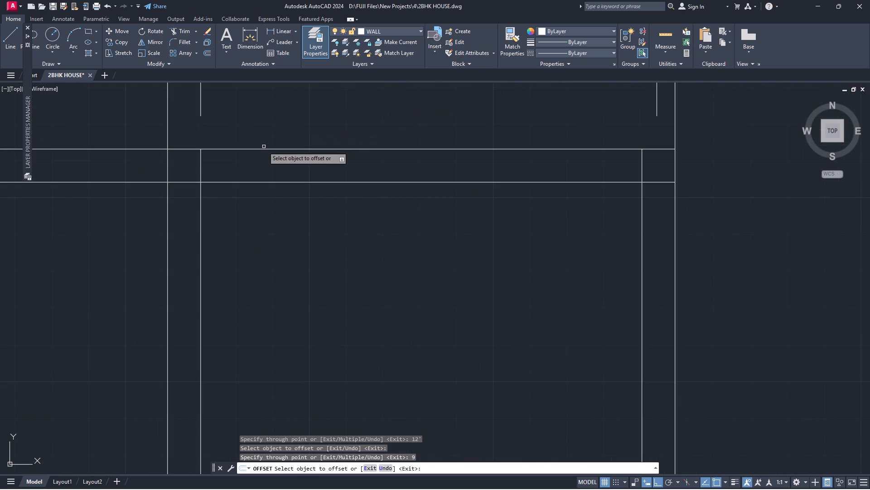
key(Escape)
Draw a vertical line from the open end of the upper-right room's right inner wall line down to the top cross wall.
scroll(333, 145, down, 2)
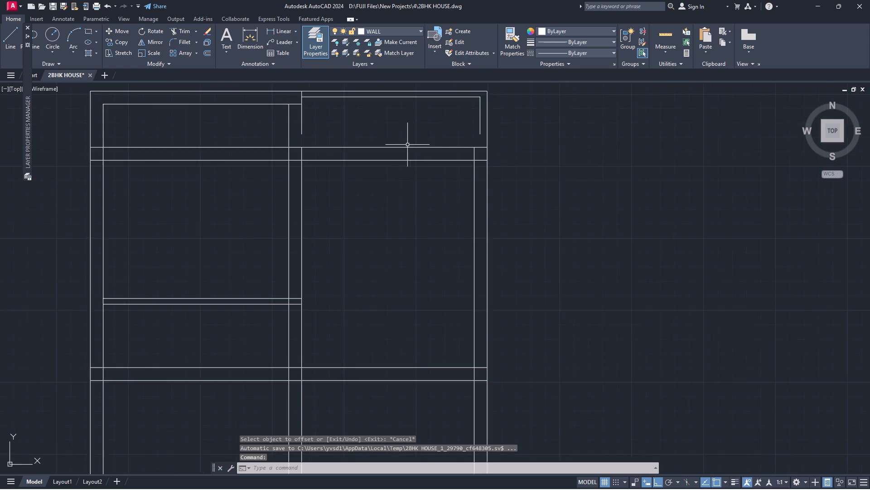
scroll(416, 144, down, 1)
scroll(467, 129, up, 4)
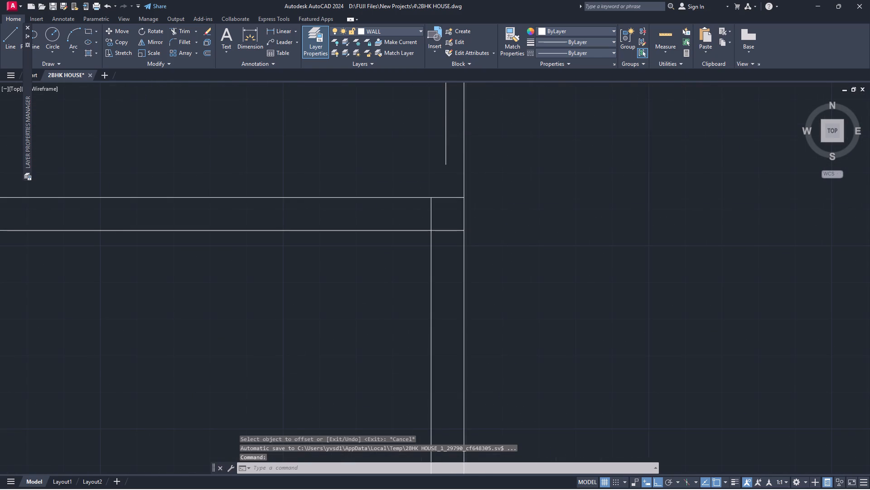
scroll(454, 129, up, 1)
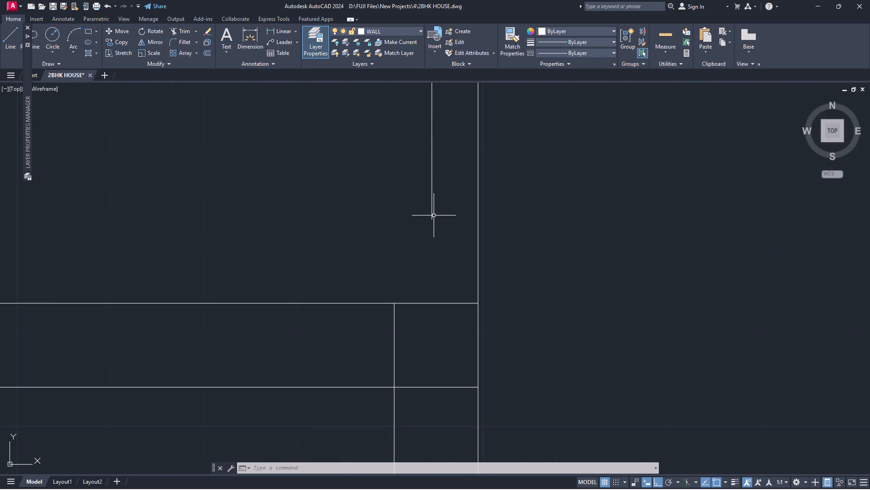
key(l)
key(Return)
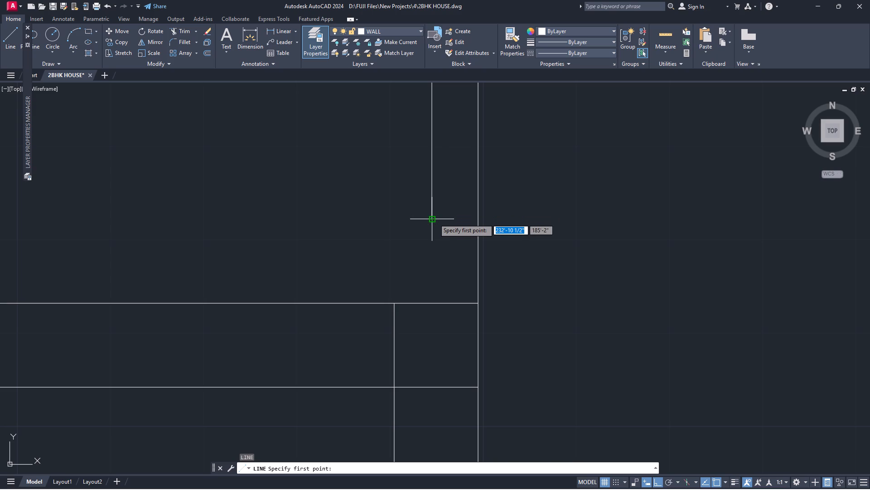
click(433, 219)
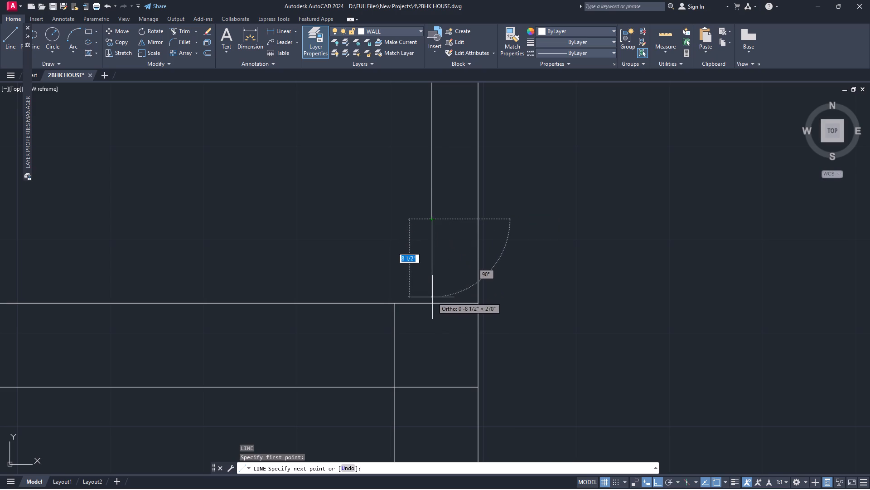
click(434, 302)
key(space)
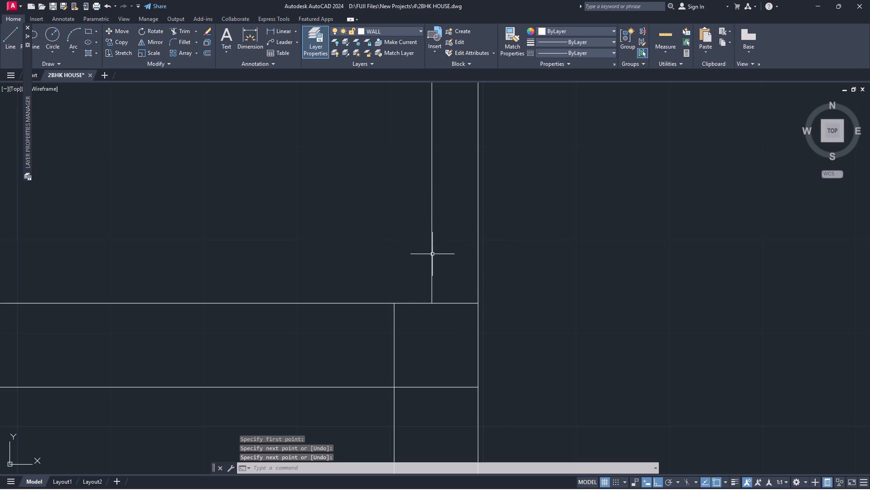
Join the added segment with the upper-right room's right inner wall line.
click(431, 256)
click(432, 176)
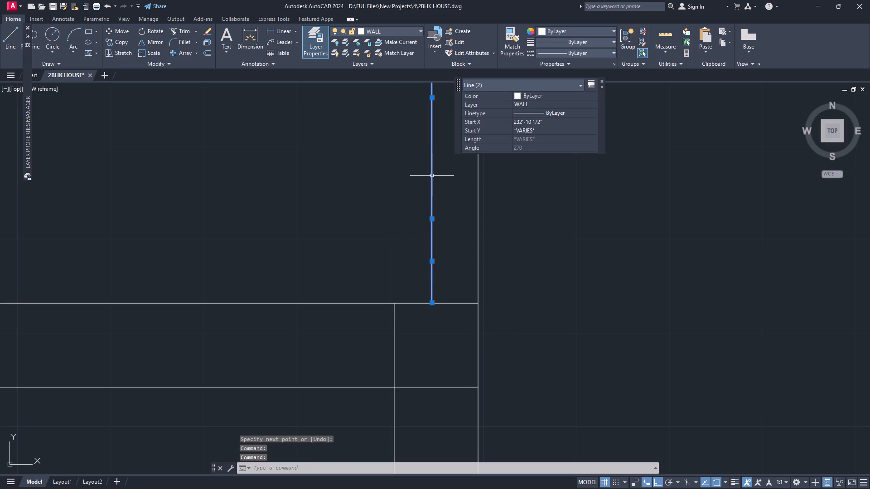
key(j)
key(Return)
Join the two separated pieces of the central partition's right line across the gap above the top cross wall.
scroll(343, 194, down, 5)
scroll(183, 190, up, 2)
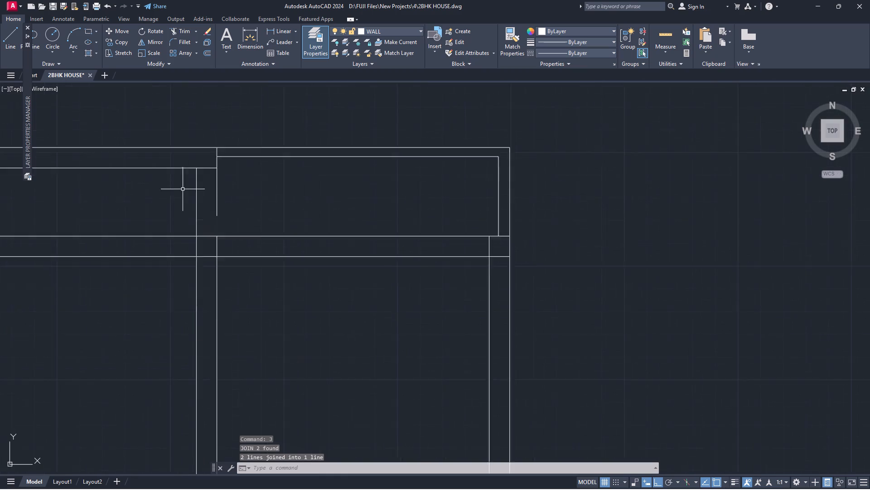
scroll(183, 189, up, 1)
scroll(227, 206, up, 1)
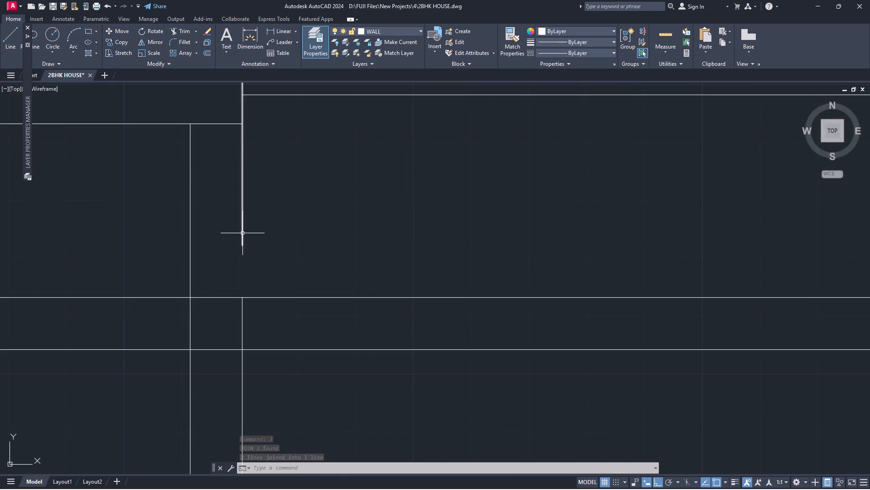
click(242, 235)
click(242, 326)
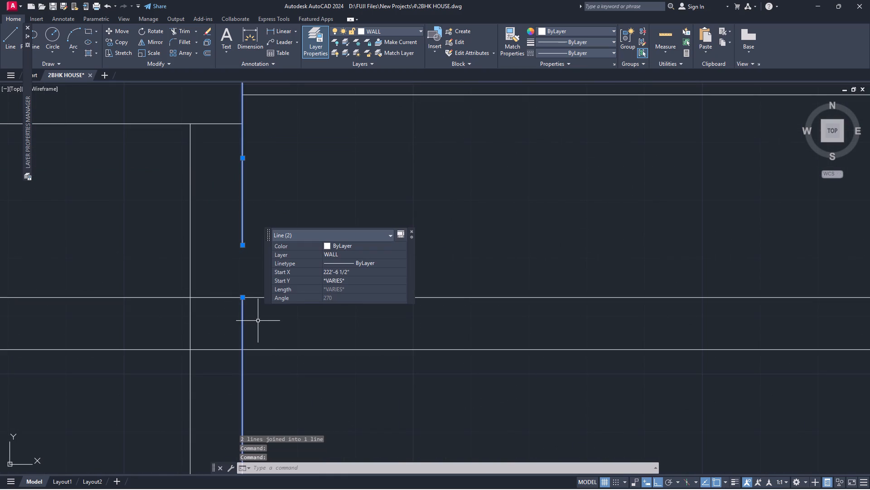
key(j)
key(Return)
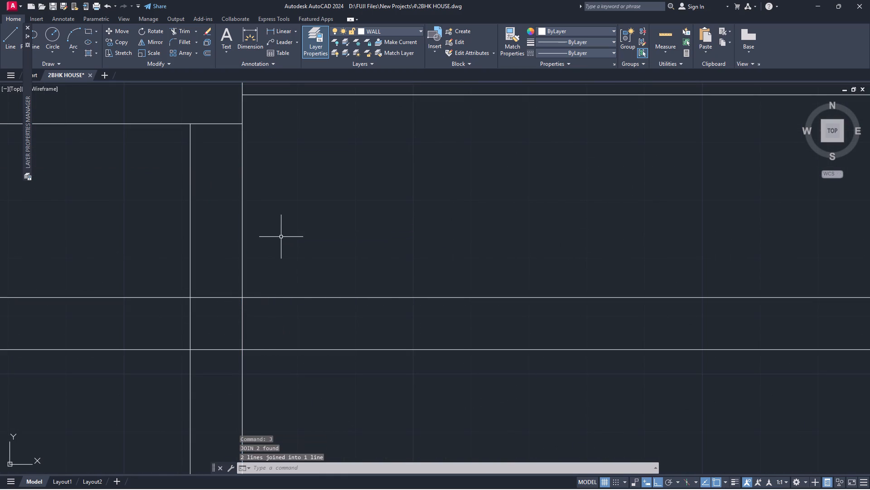
Trim the overlapping lines where the top cross wall meets the outer right wall and the central partition.
scroll(280, 237, down, 3)
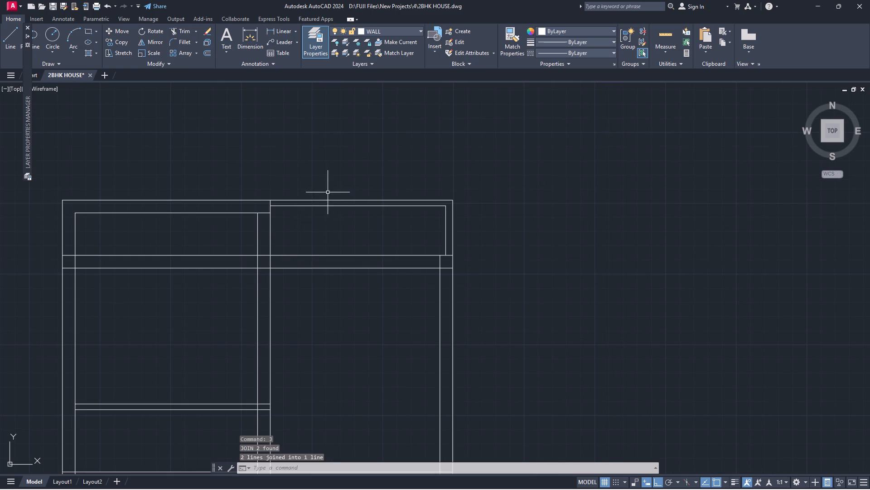
scroll(347, 196, up, 2)
scroll(343, 238, down, 3)
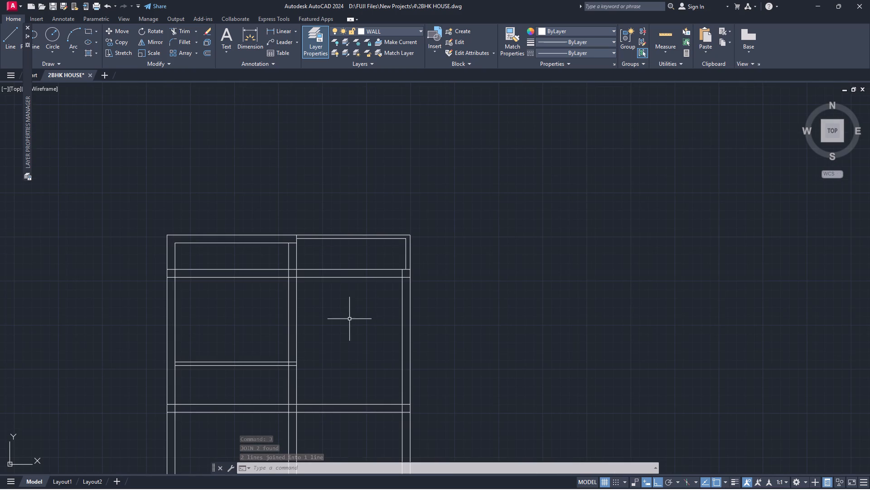
text(TR)
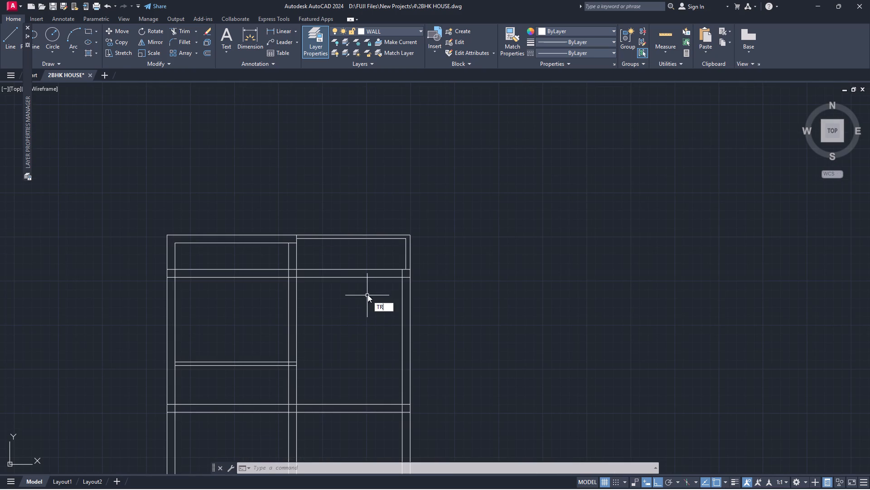
key(Return)
scroll(387, 285, up, 2)
click(414, 256)
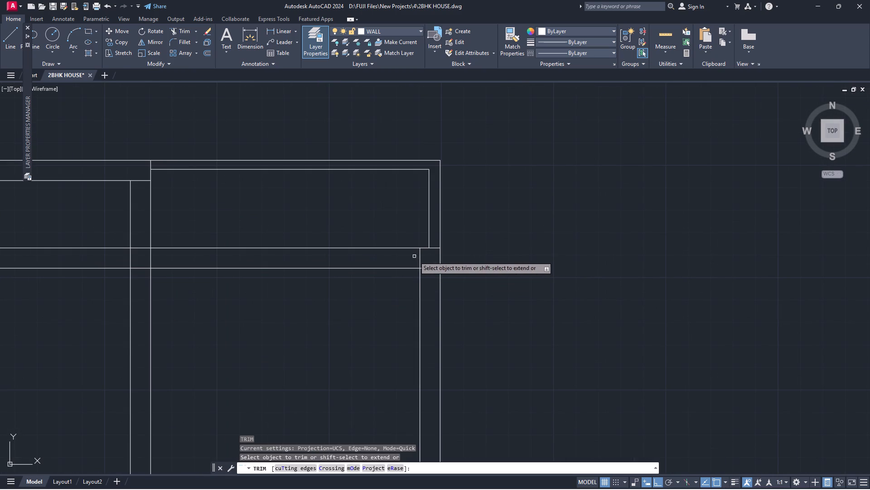
click(426, 271)
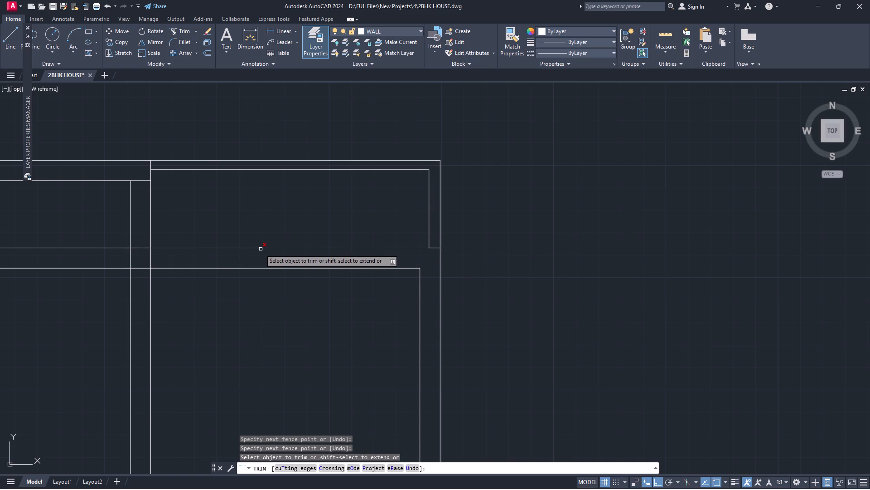
click(159, 255)
click(136, 270)
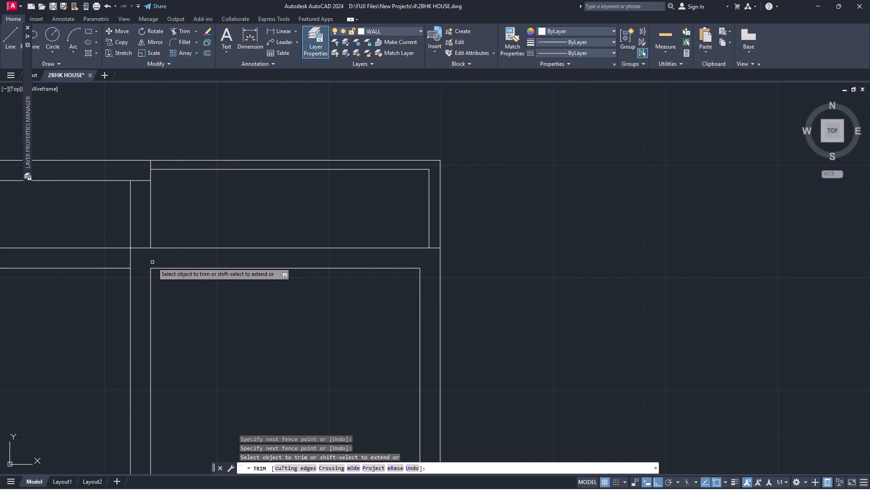
Trim both lines of the top cross wall out of the plan's left half.
drag(87, 229, 87, 233)
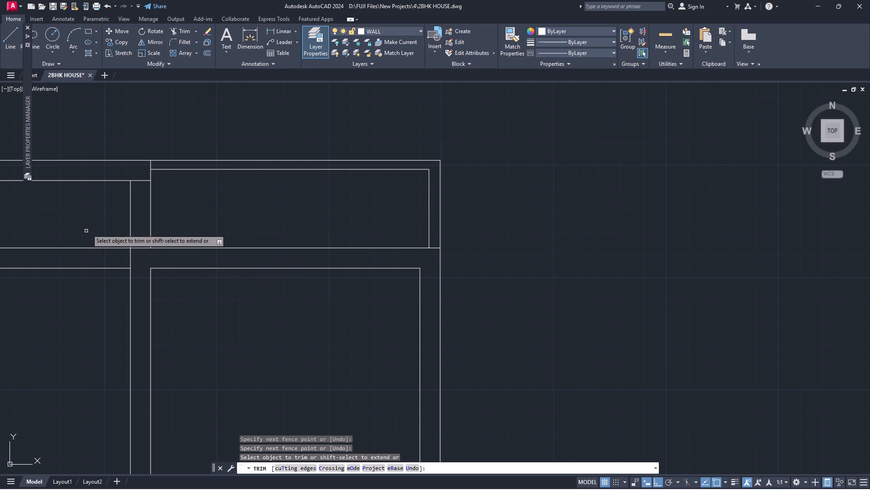
drag(87, 233, 87, 235)
click(80, 295)
Trim the upper line of the thin cross wall below the upper-left room where it crosses the central partition.
scroll(80, 294, down, 4)
scroll(78, 294, up, 3)
scroll(78, 294, down, 2)
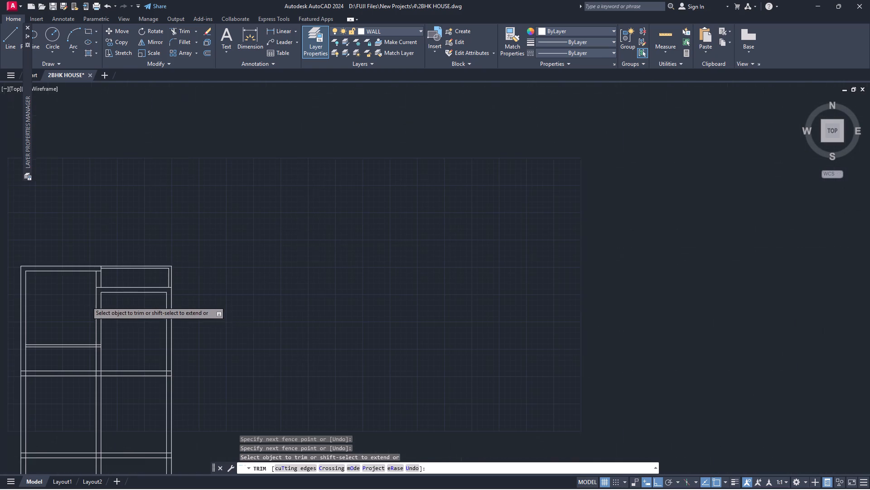
scroll(101, 311, up, 1)
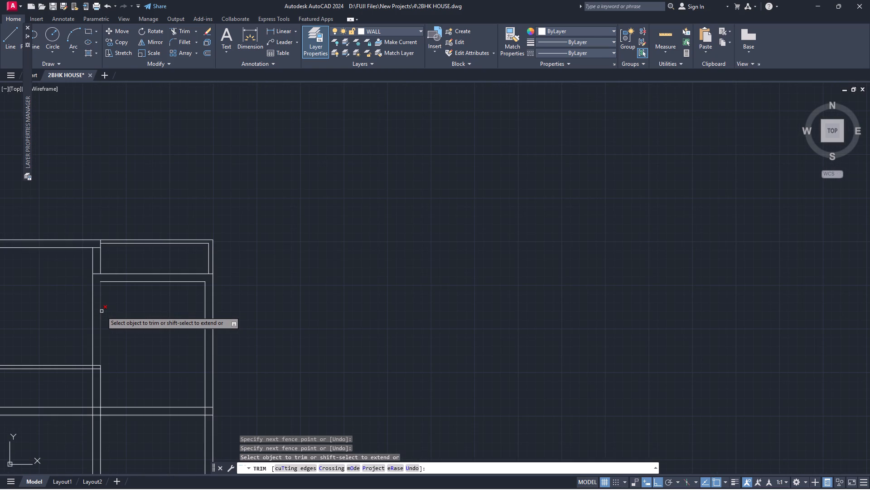
scroll(101, 311, up, 1)
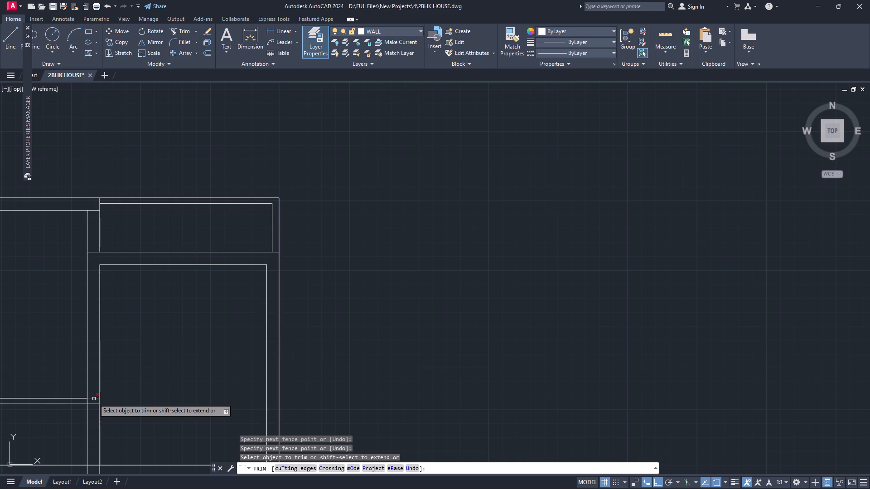
click(94, 399)
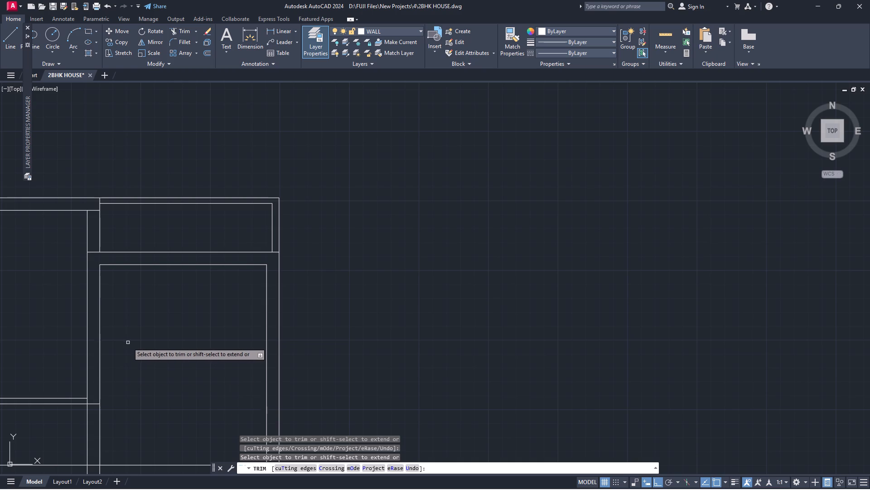
scroll(134, 346, down, 2)
scroll(146, 370, up, 1)
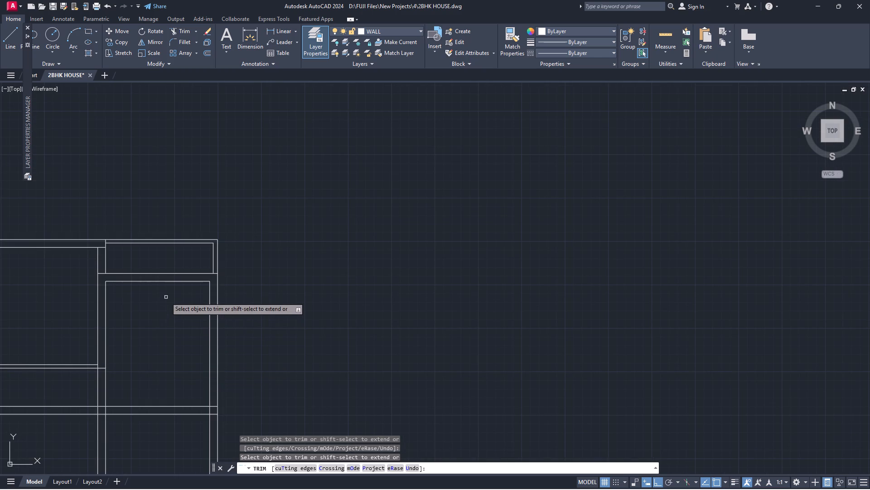
scroll(182, 379, down, 3)
scroll(141, 399, up, 2)
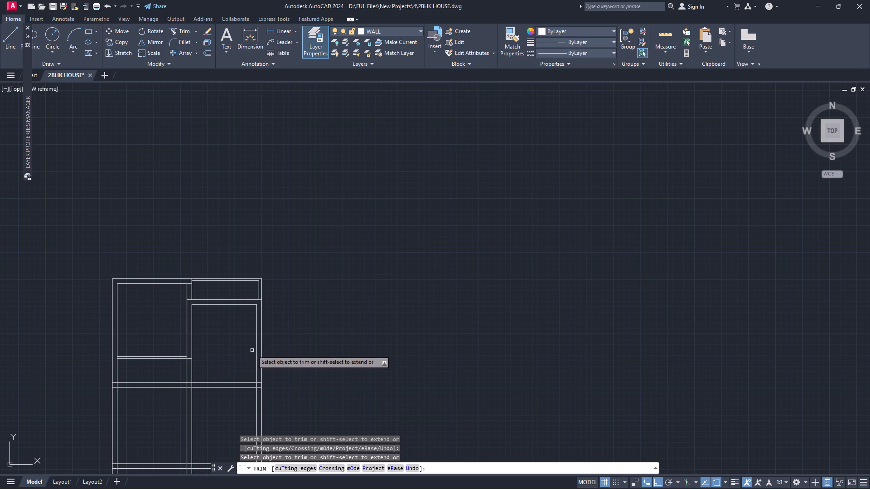
key(Escape)
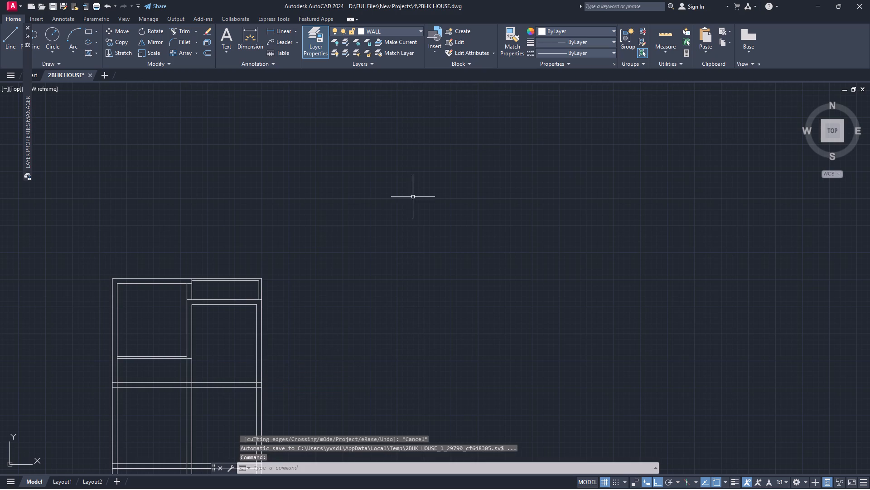
Quick-measure the clear widths and depths of the rooms and wall spacings, from the upper rooms down to the bottom space.
click(661, 32)
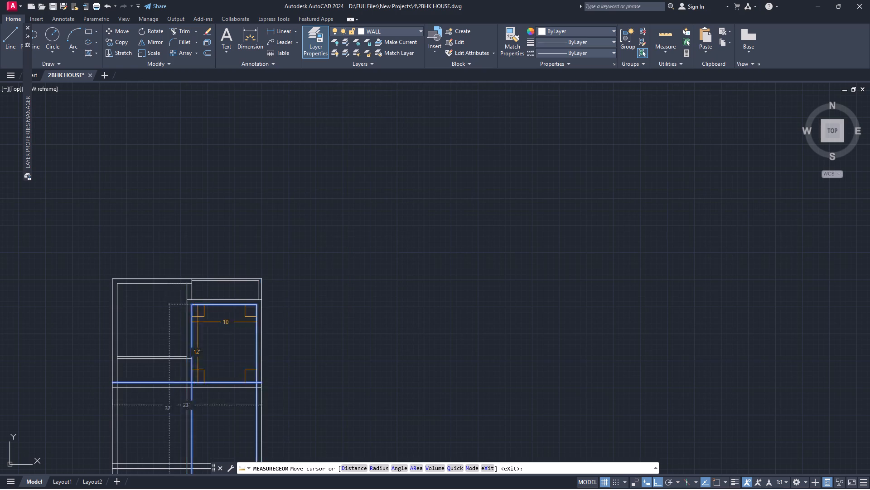
scroll(152, 367, up, 2)
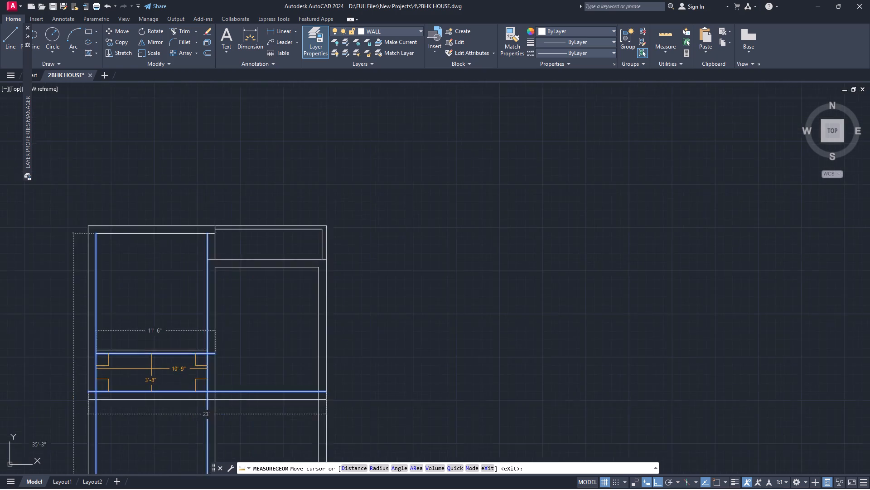
scroll(151, 369, up, 1)
scroll(151, 369, down, 1)
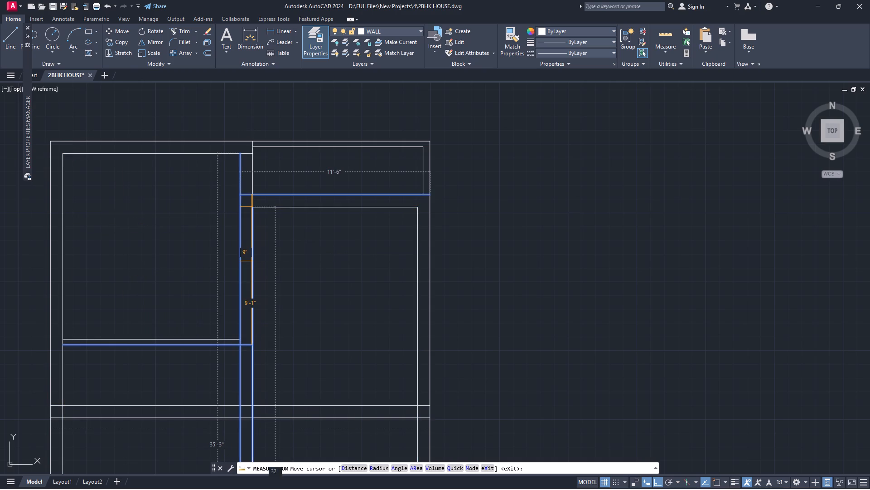
scroll(249, 263, down, 1)
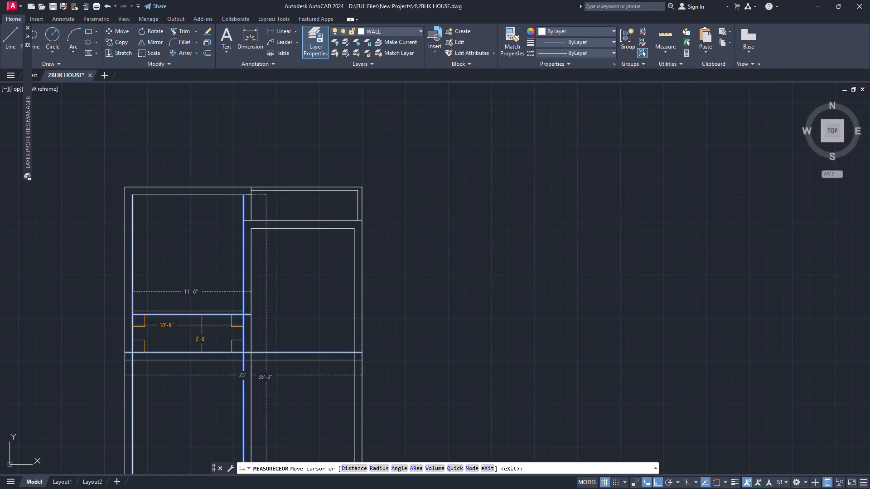
scroll(201, 326, up, 2)
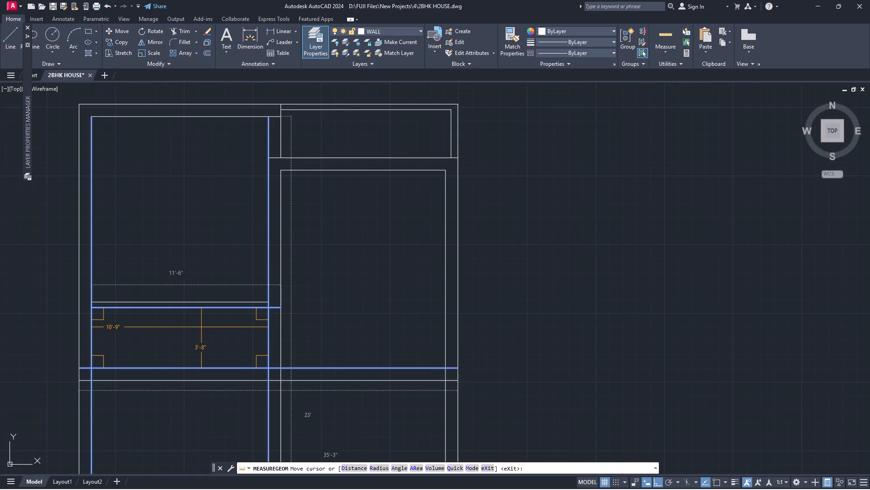
scroll(201, 327, down, 4)
scroll(206, 367, up, 3)
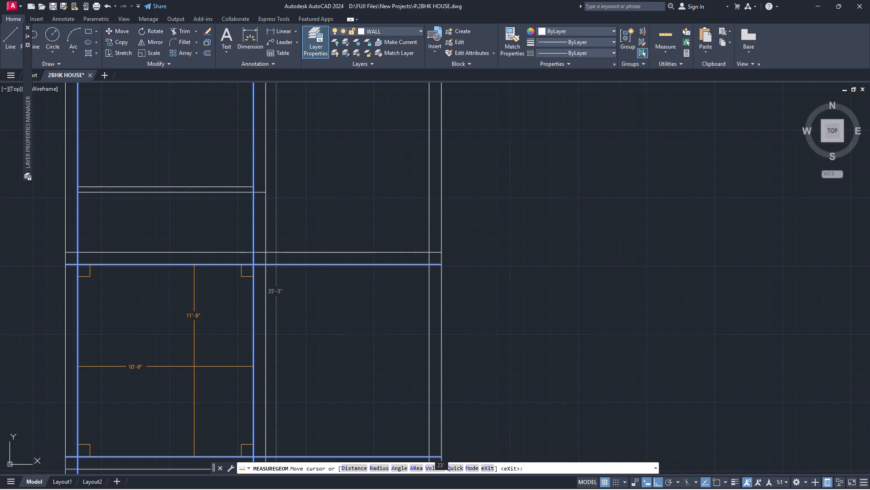
scroll(195, 355, down, 3)
scroll(201, 366, up, 2)
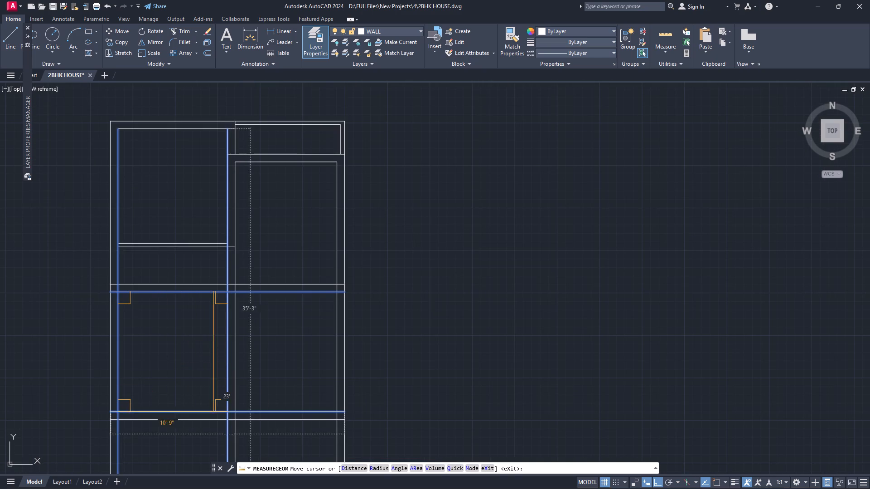
scroll(227, 456, down, 3)
scroll(253, 403, down, 2)
scroll(251, 430, up, 1)
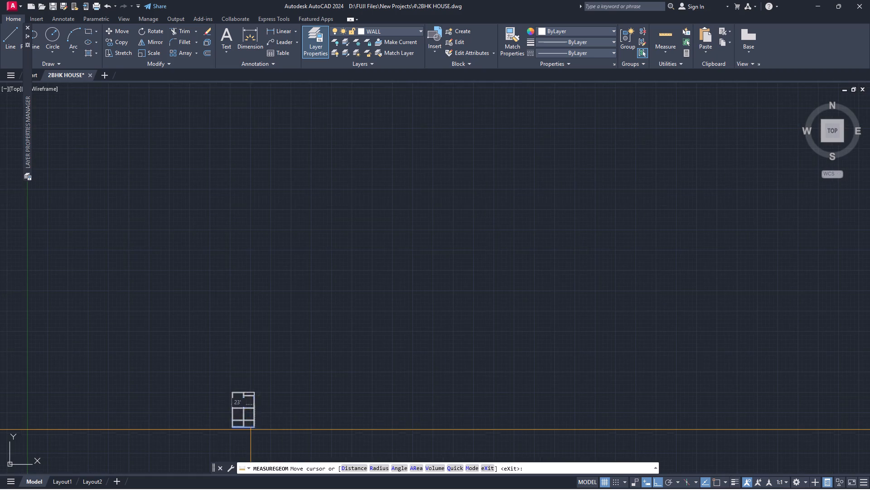
scroll(251, 430, up, 5)
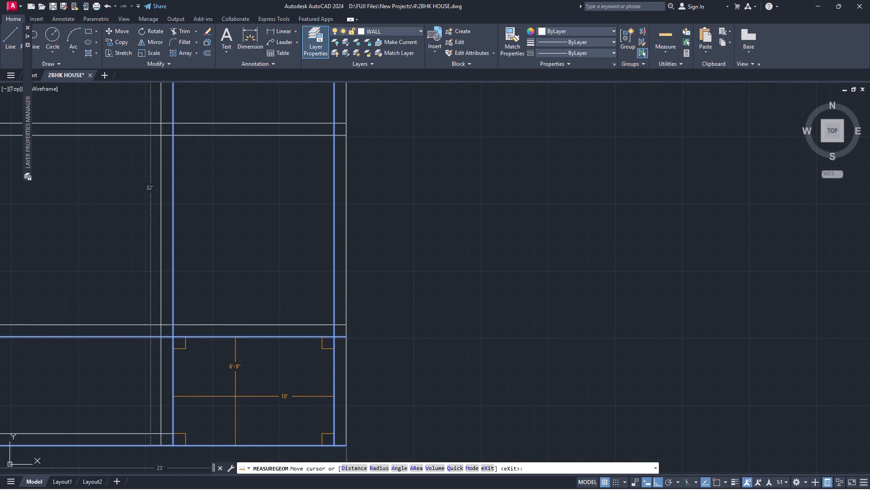
key(Escape)
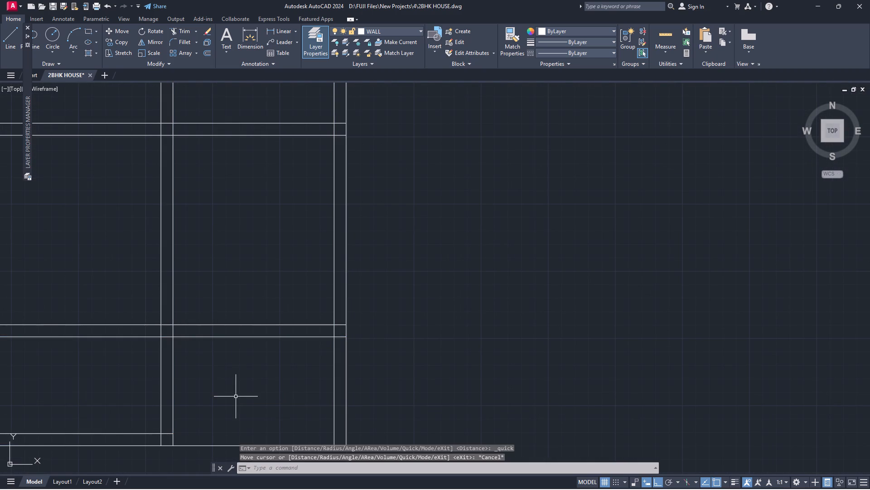
Trim both central partition lines out of the bottom space, between the lowest cross wall and the bottom outer wall.
text(TR)
key(Return)
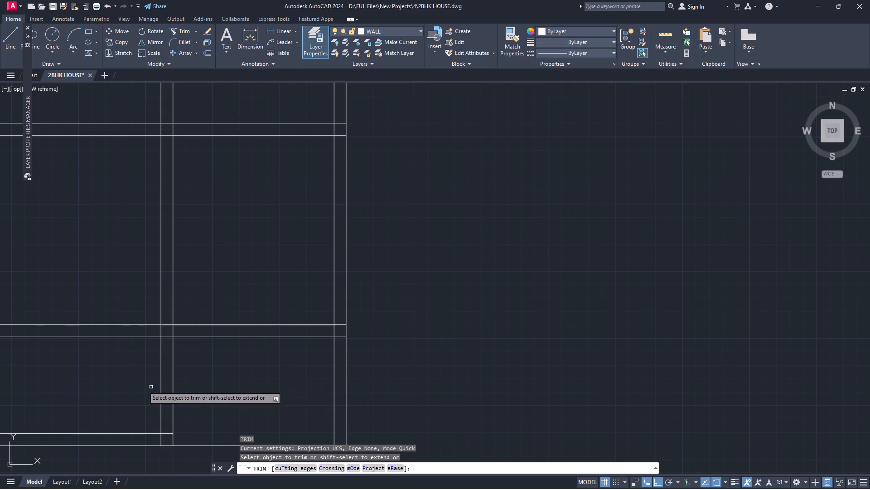
click(139, 386)
click(181, 389)
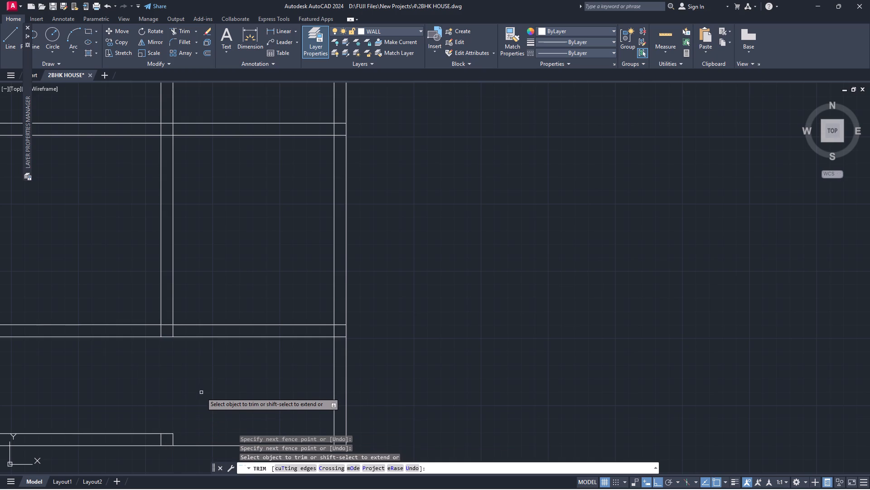
scroll(174, 403, down, 2)
scroll(175, 403, up, 2)
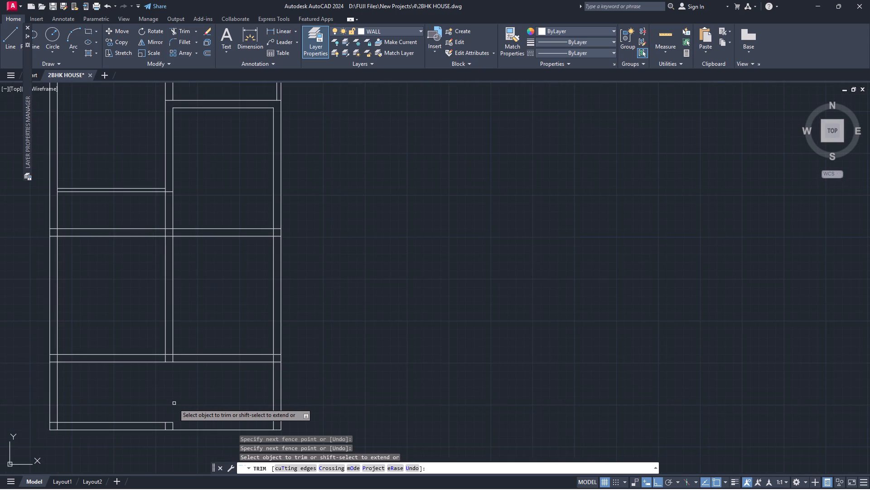
key(Escape)
Draw a short line across the bottom wall's thickness, tracked 14' left from the lower end of the right wall's inner line.
scroll(307, 426, down, 2)
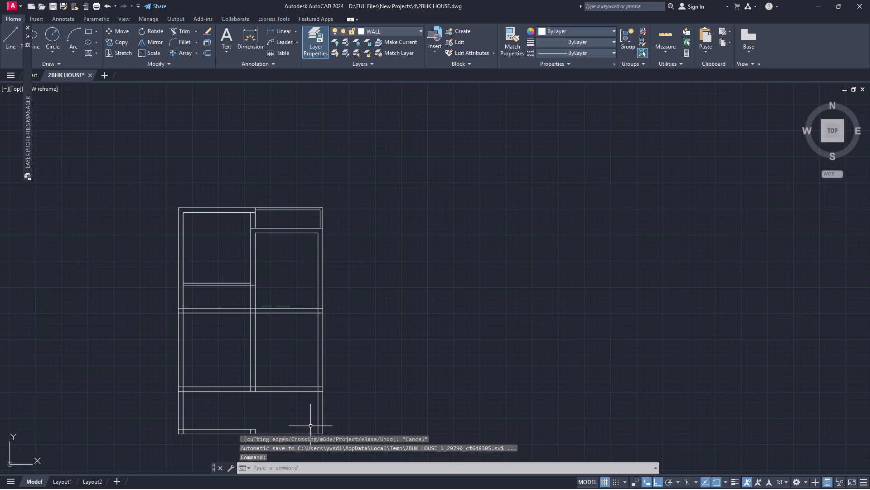
key(l)
key(Return)
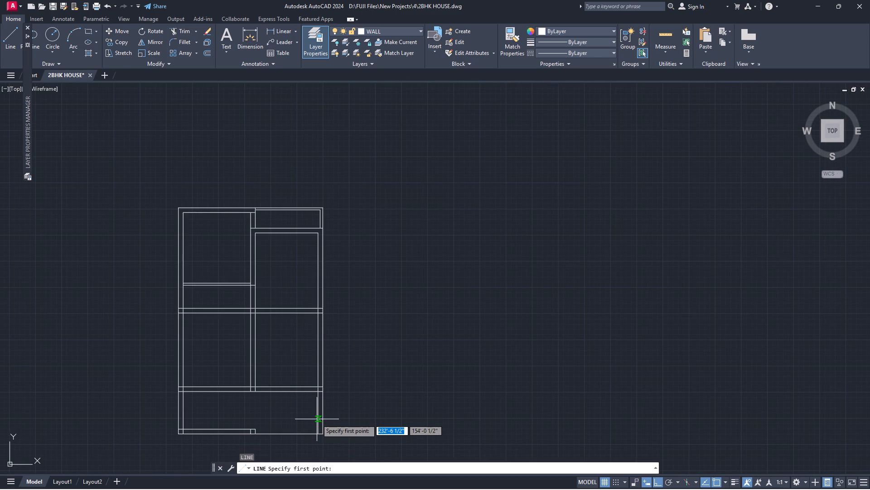
text(TK)
key(Return)
scroll(316, 425, up, 2)
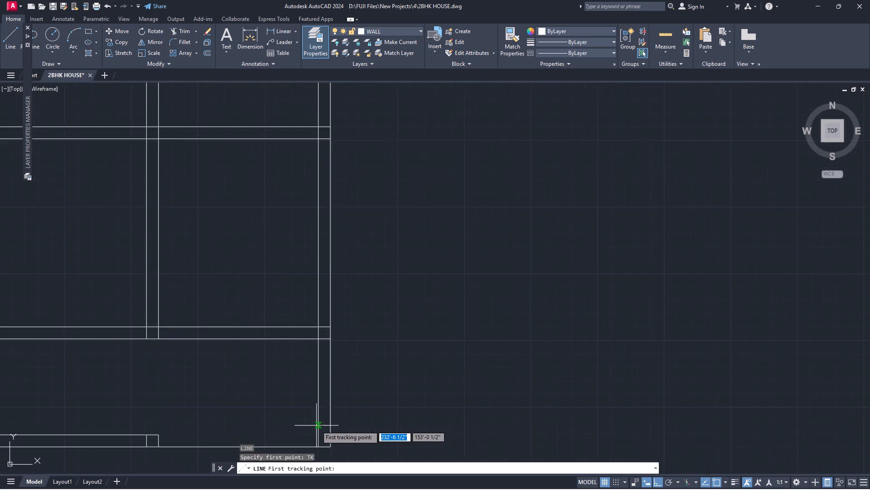
scroll(316, 426, up, 1)
scroll(317, 450, down, 3)
scroll(317, 453, up, 1)
click(317, 453)
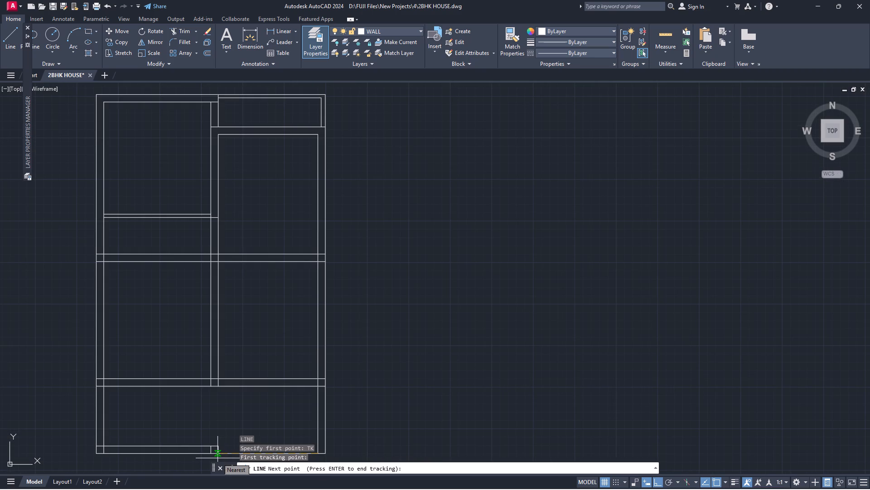
text(14')
key(Return)
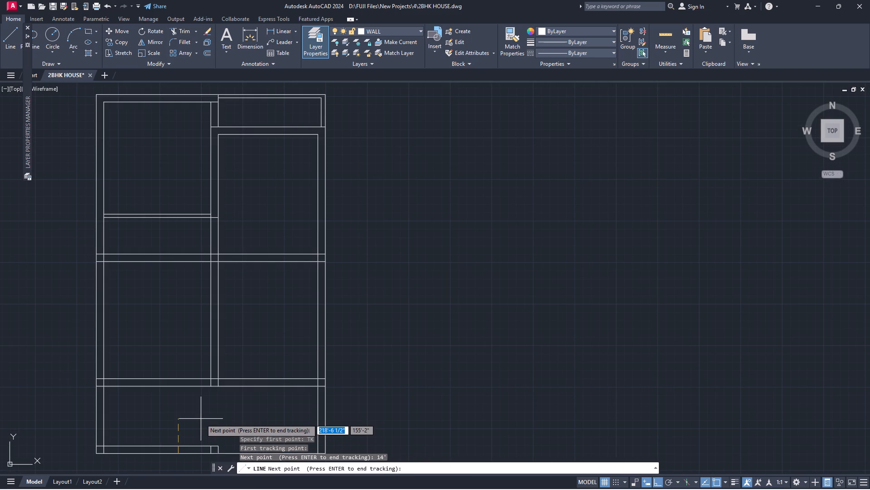
key(Return)
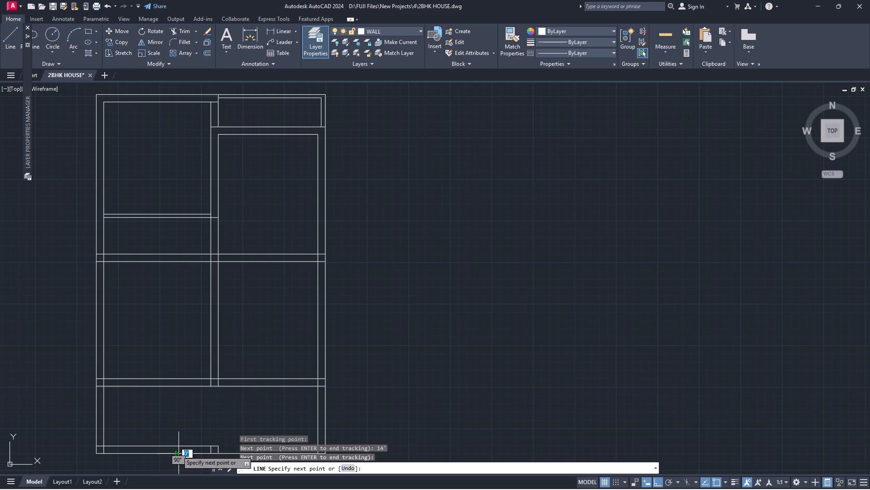
click(177, 448)
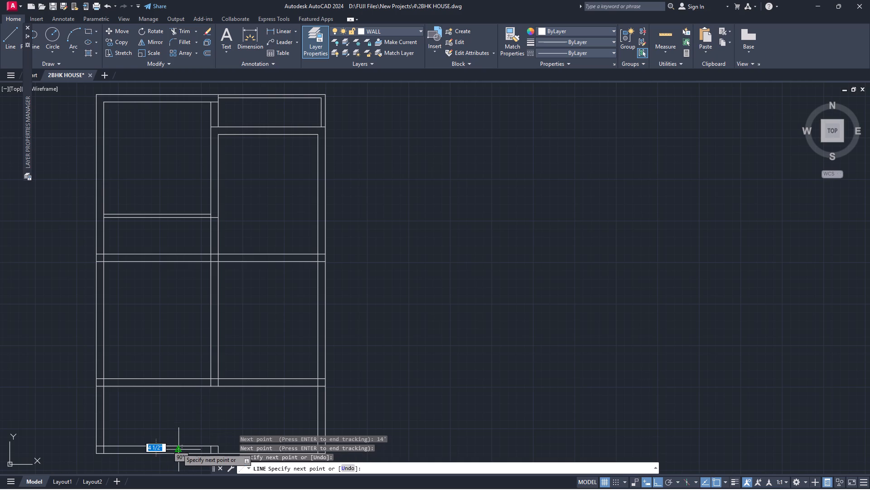
key(space)
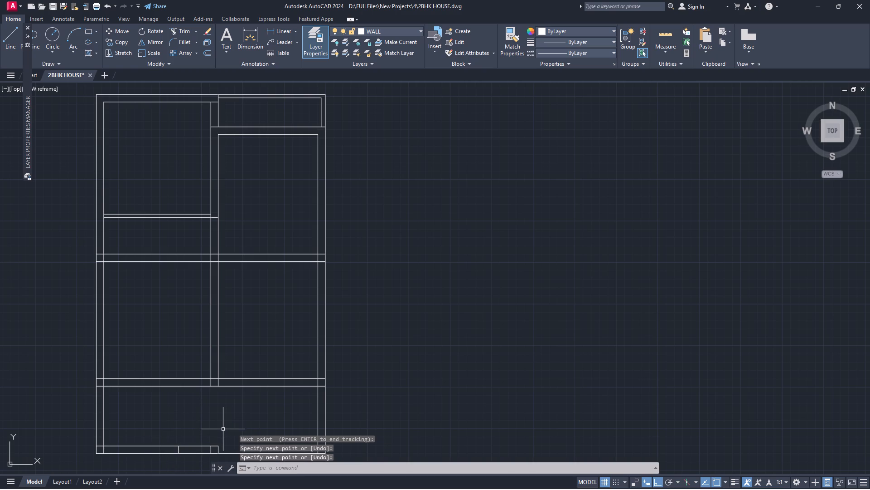
Trim the partition stubs in the bottom wall and the wall's inner line to the right of the new end line.
text(TR)
key(Return)
scroll(208, 440, up, 2)
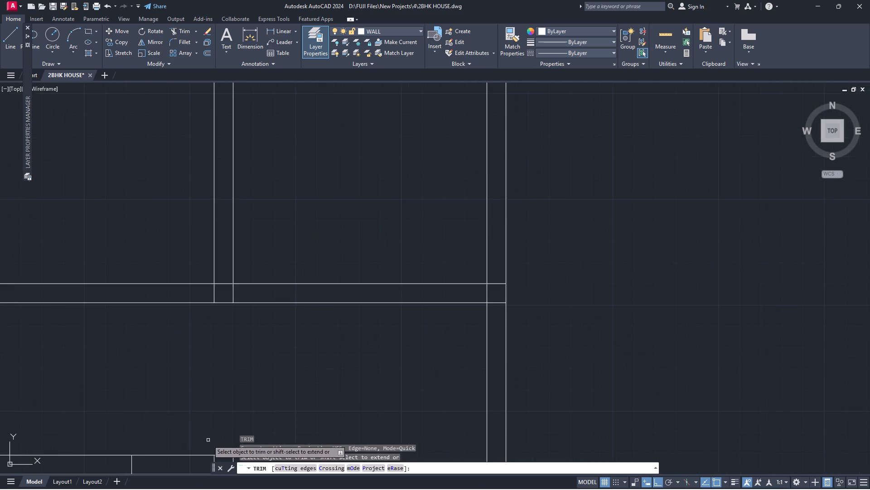
scroll(229, 378, down, 4)
scroll(232, 384, up, 5)
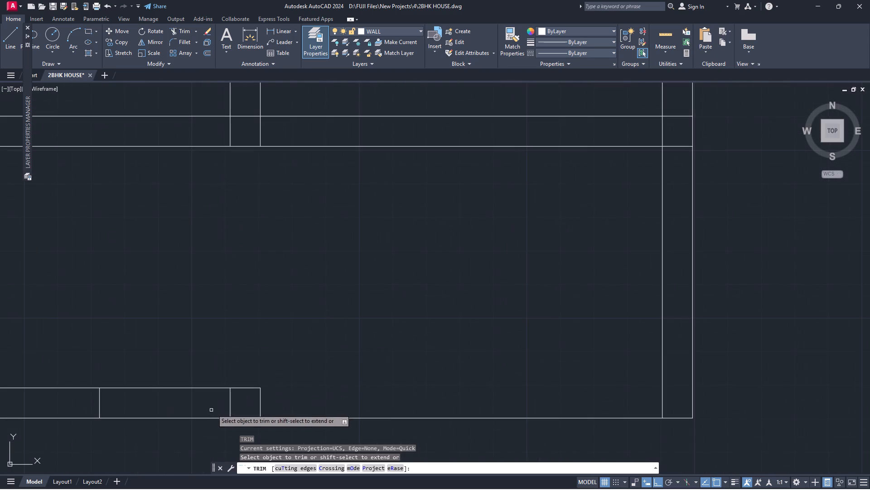
click(216, 407)
click(271, 404)
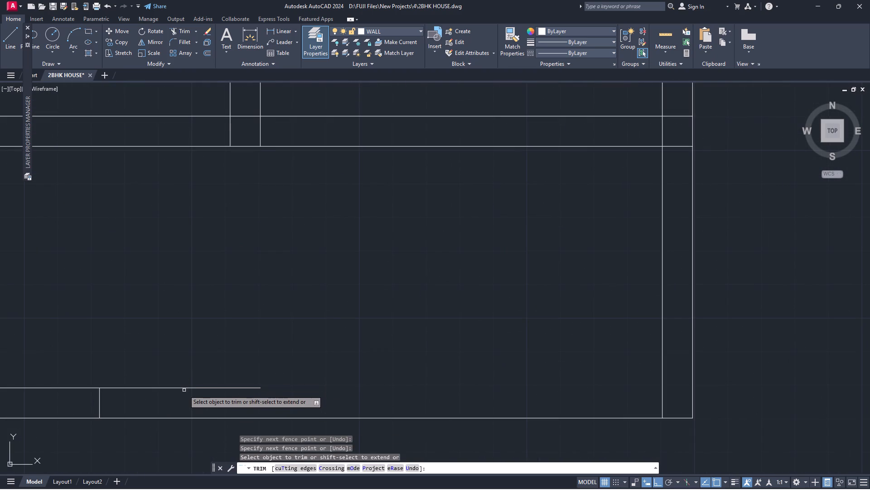
click(185, 388)
scroll(211, 346, down, 3)
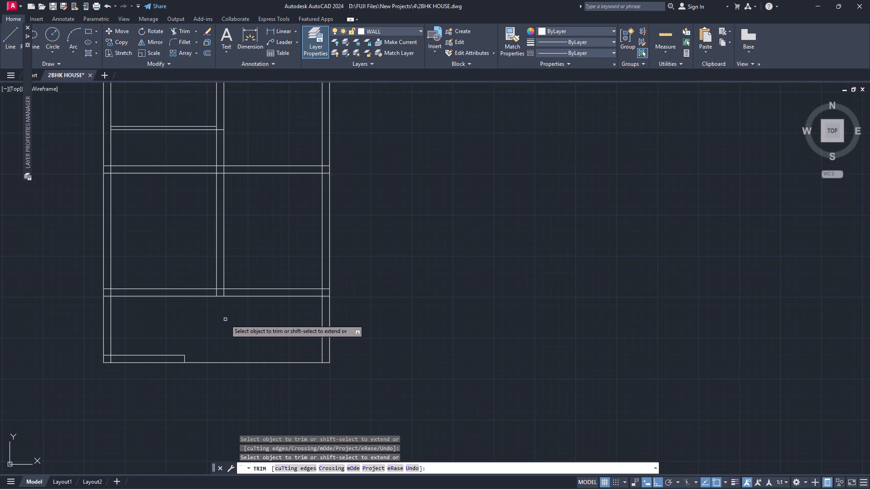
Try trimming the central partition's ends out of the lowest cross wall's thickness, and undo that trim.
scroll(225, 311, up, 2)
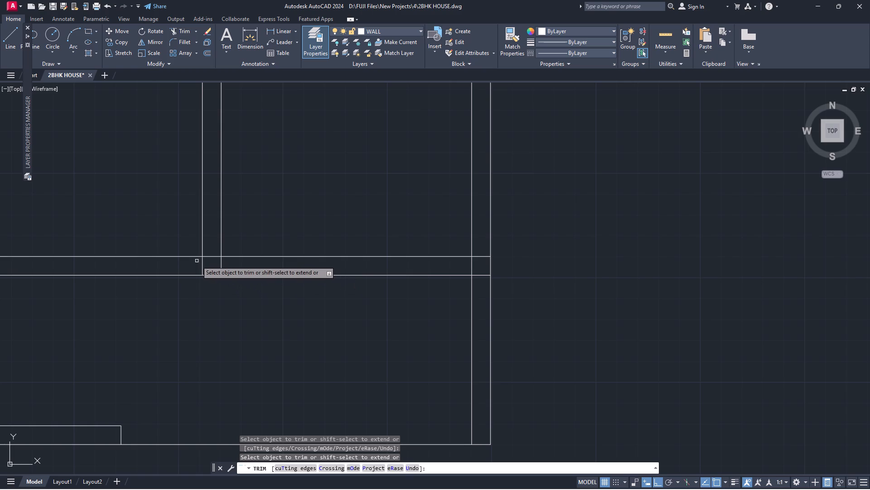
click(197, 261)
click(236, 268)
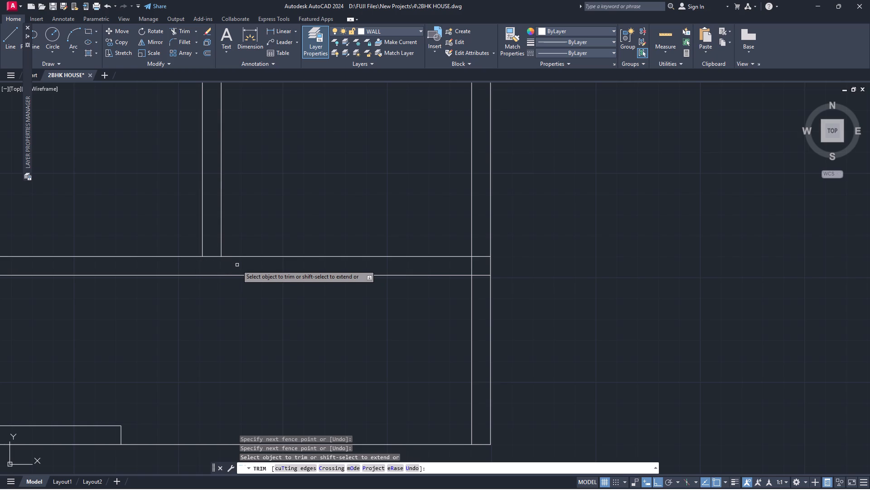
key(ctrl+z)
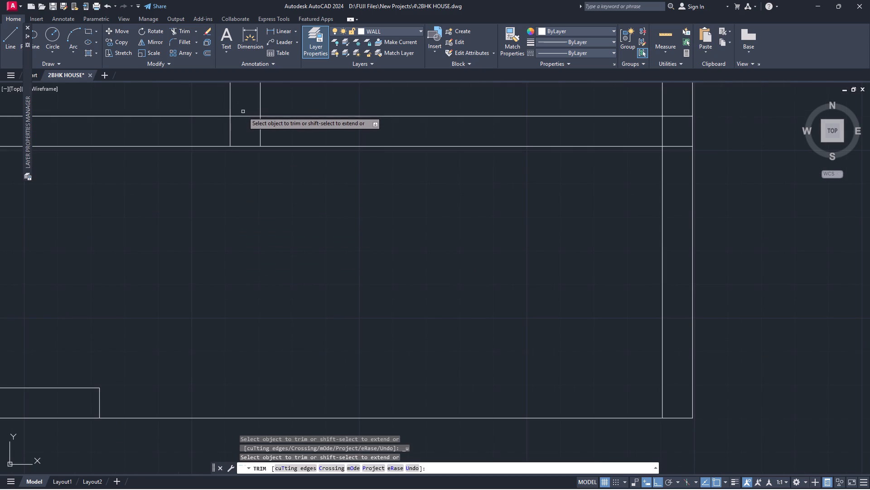
Trim the lowest cross wall's upper line and the middle cross wall's lower line between the two central partition lines.
click(243, 115)
scroll(247, 111, down, 4)
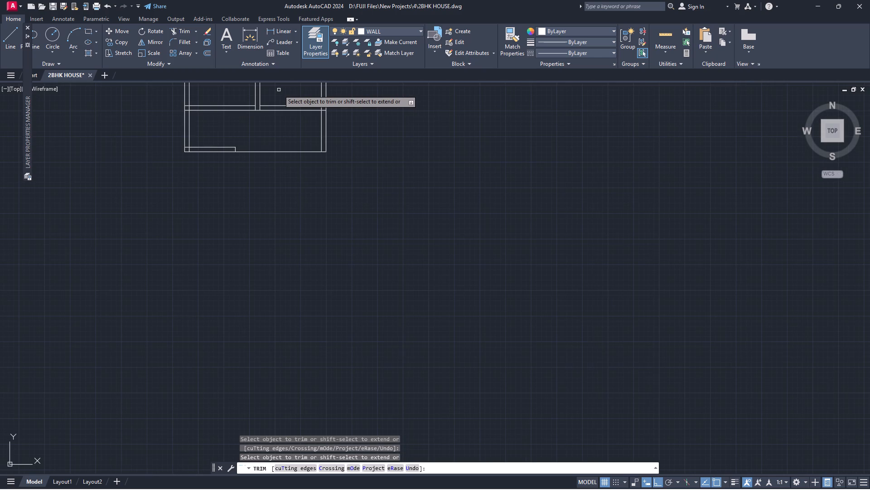
scroll(280, 90, down, 4)
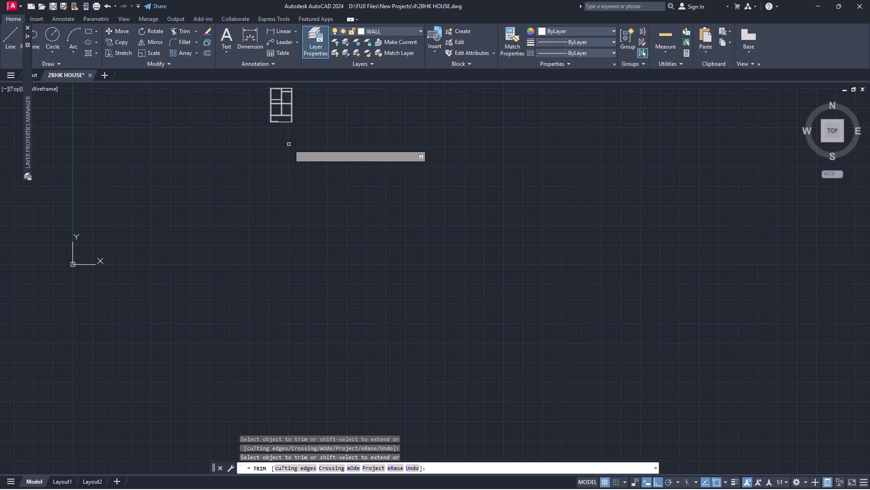
scroll(296, 78, up, 6)
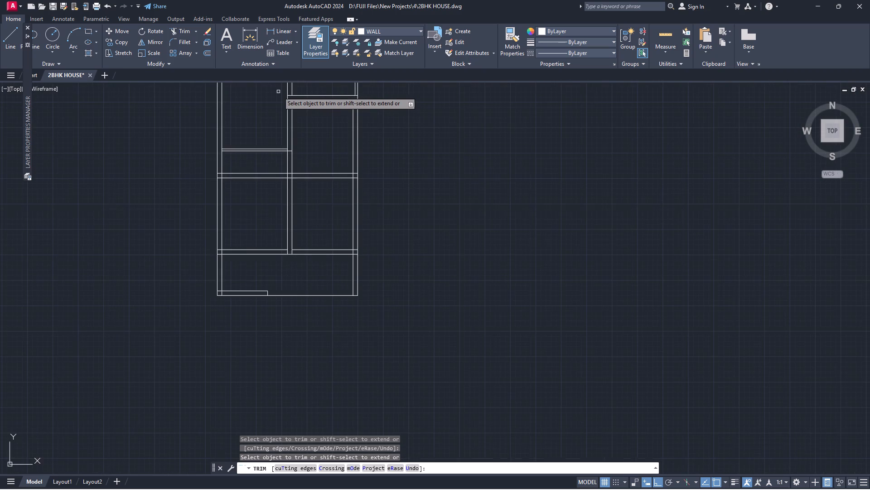
scroll(277, 92, down, 1)
scroll(277, 93, up, 4)
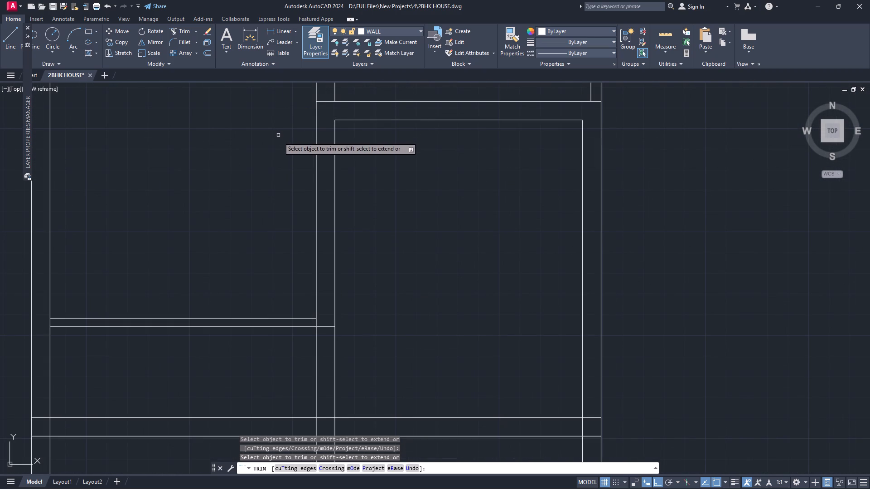
scroll(313, 260, down, 1)
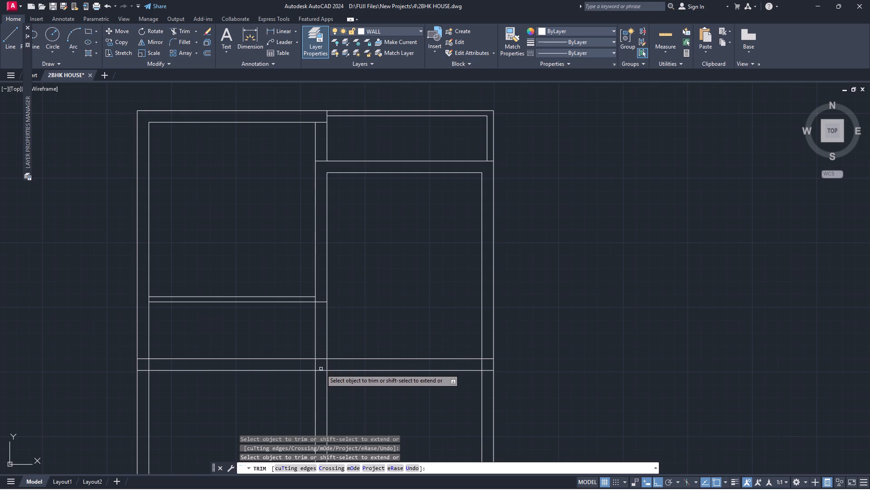
click(321, 371)
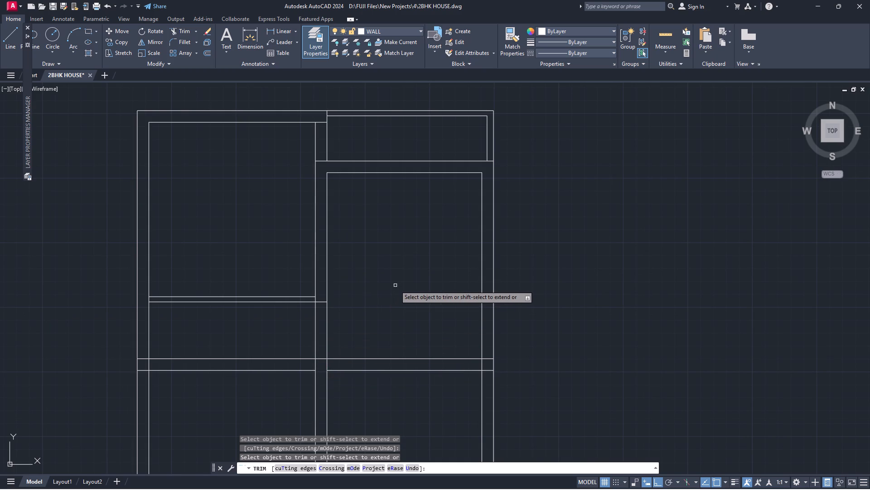
Quick-measure the dimensions of the two large rooms on the right side of the plan.
scroll(396, 286, down, 1)
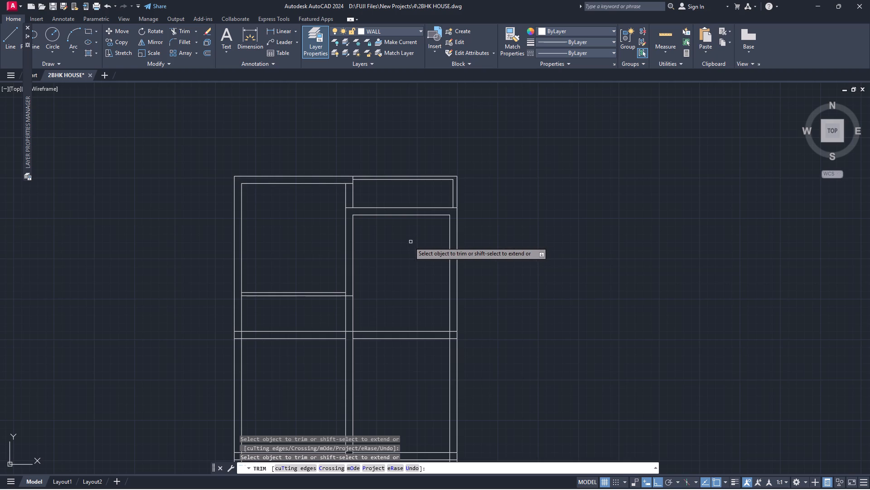
click(656, 34)
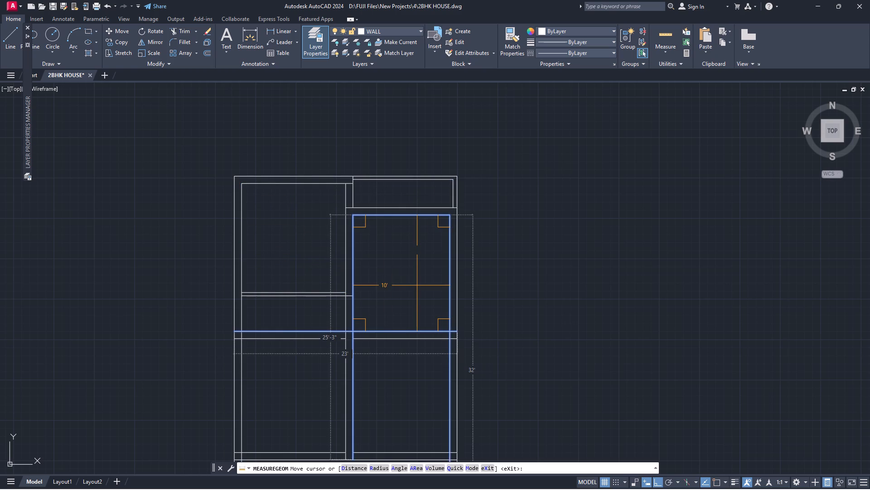
scroll(417, 284, down, 3)
scroll(399, 313, up, 2)
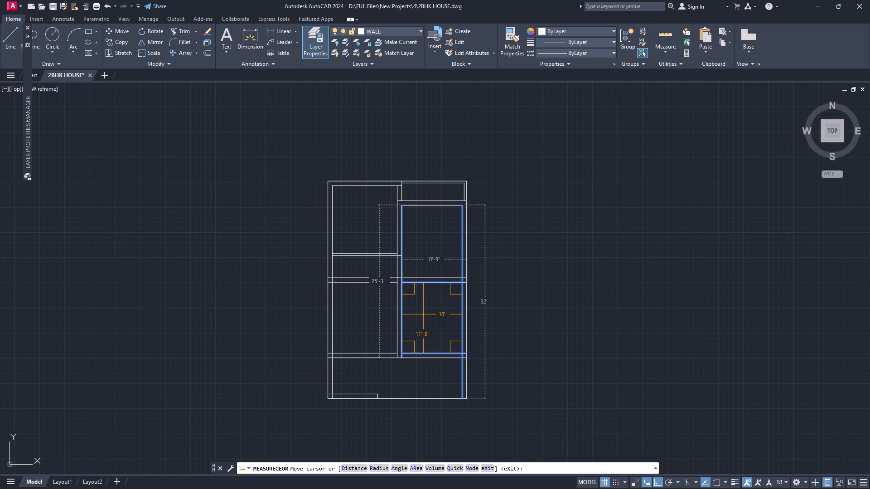
key(Escape)
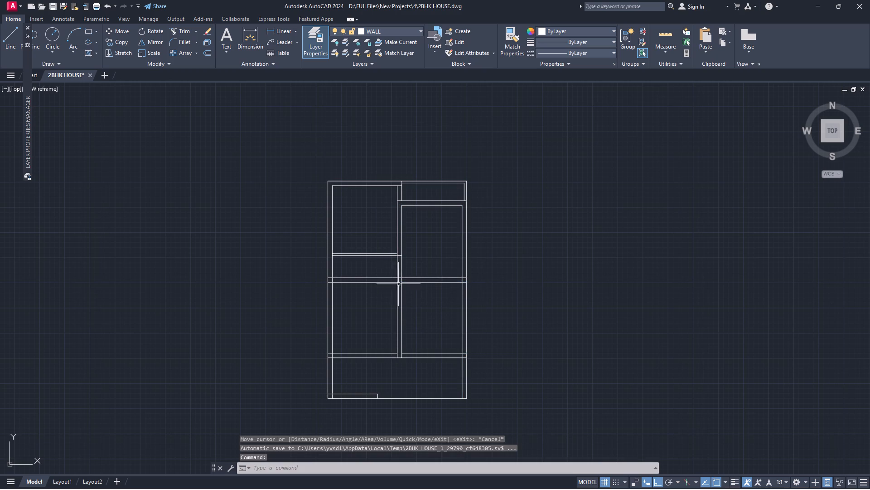
Offset the left outer wall's inner line 6' inward, and offset the new line another 9" to form a partition.
scroll(402, 294, up, 2)
scroll(353, 258, down, 2)
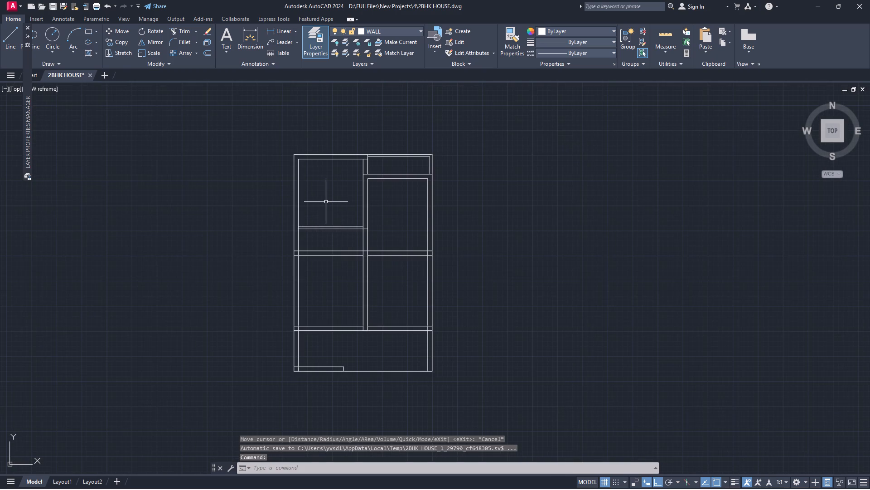
scroll(326, 197, up, 2)
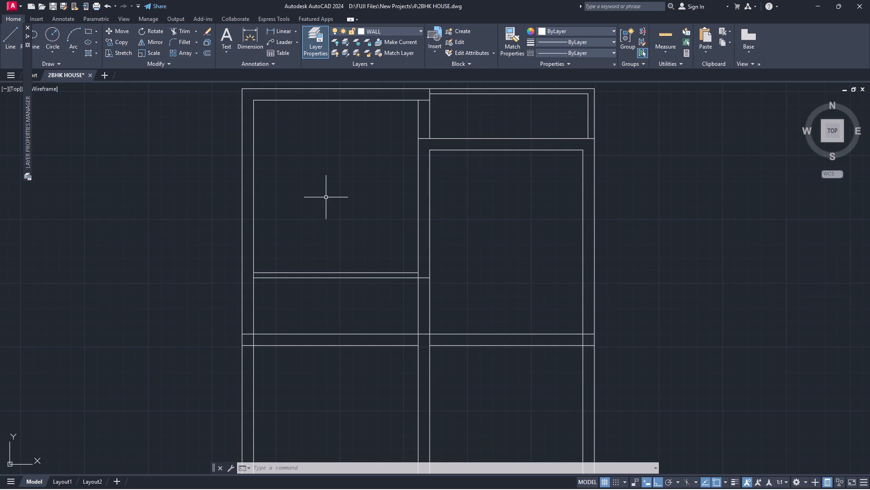
key(o)
key(Return)
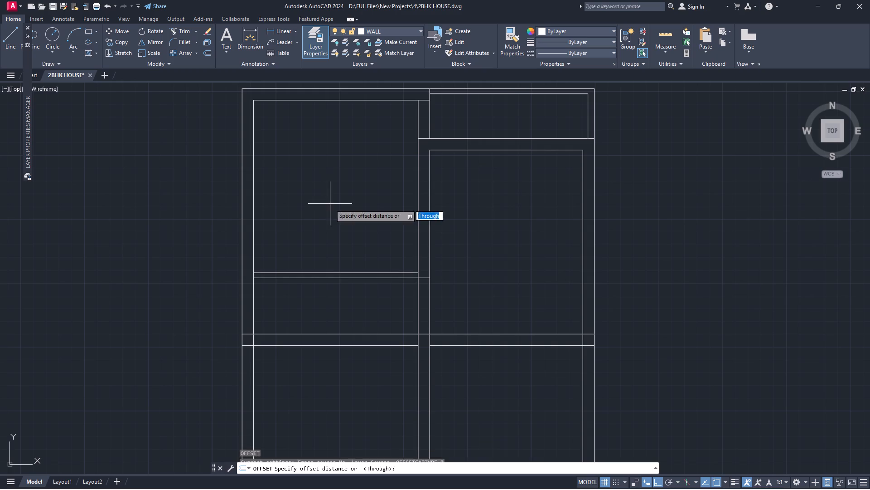
key(Return)
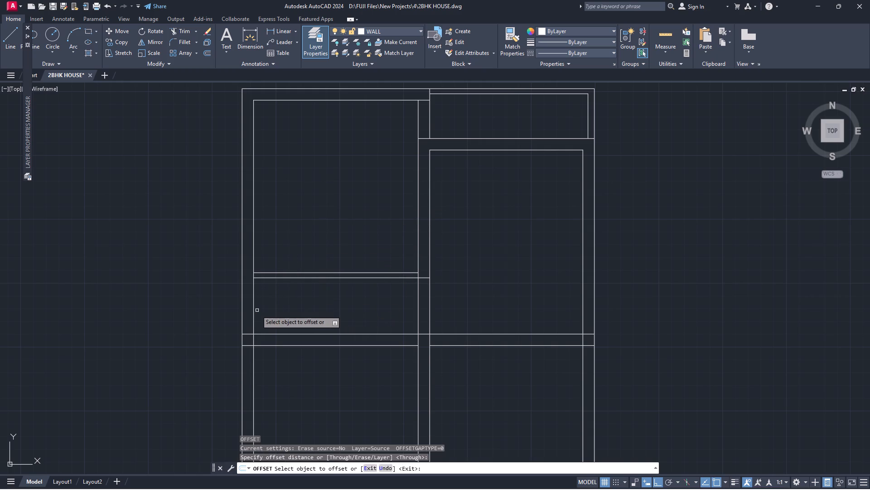
click(254, 314)
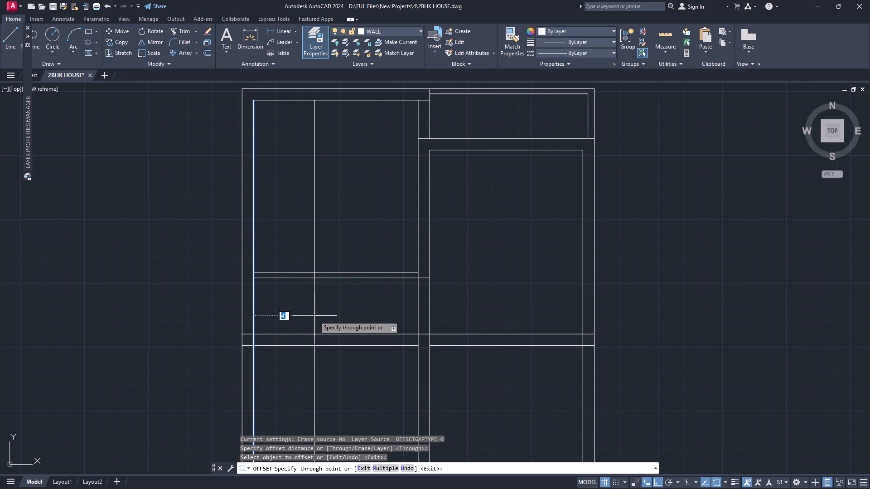
text(6')
key(Return)
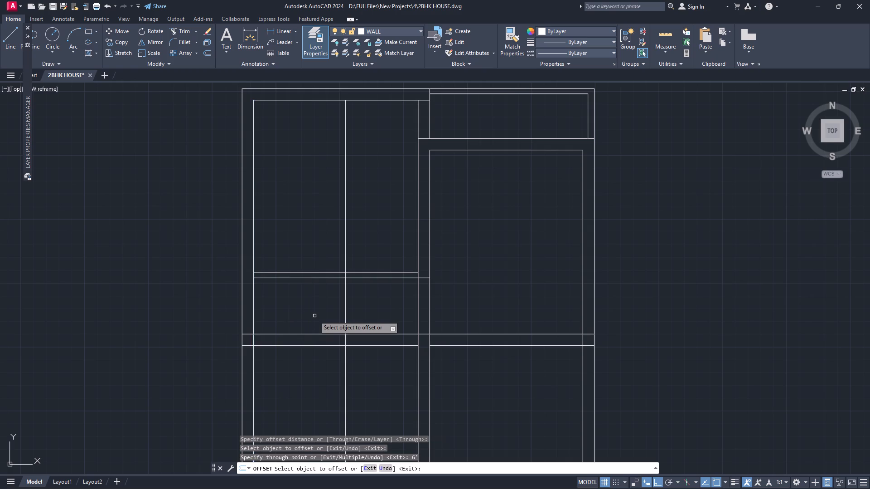
click(345, 312)
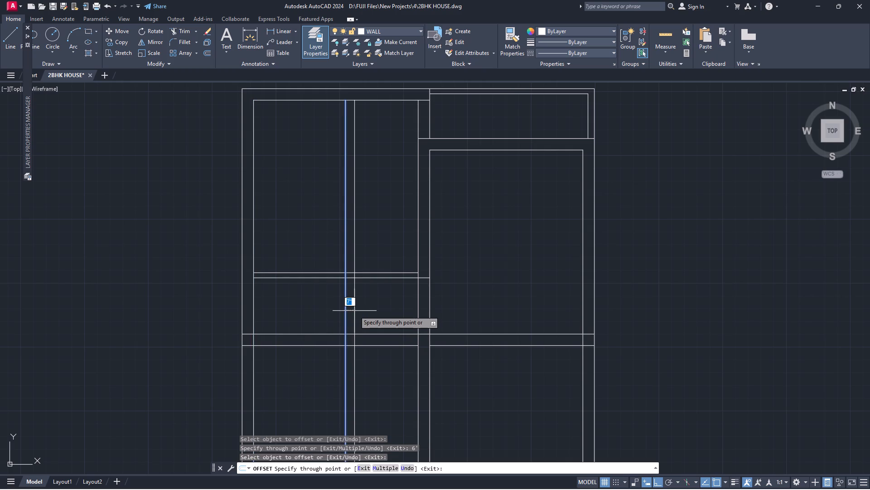
key(9)
key(Return)
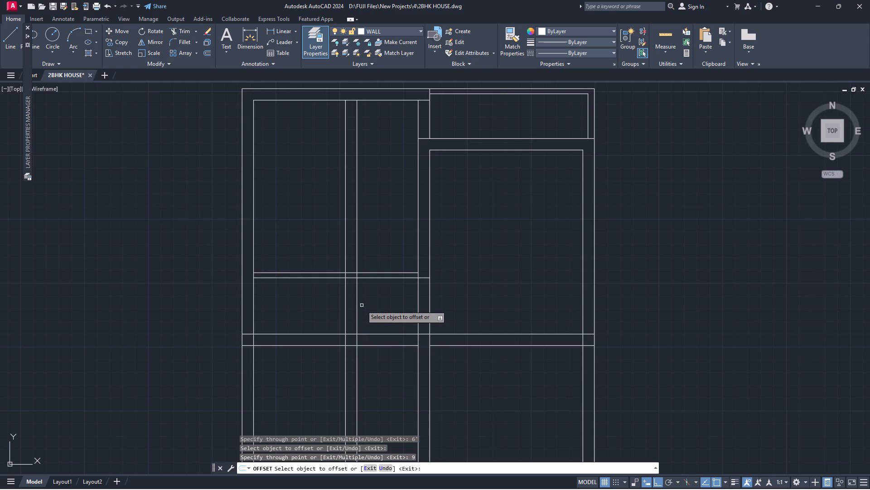
key(Escape)
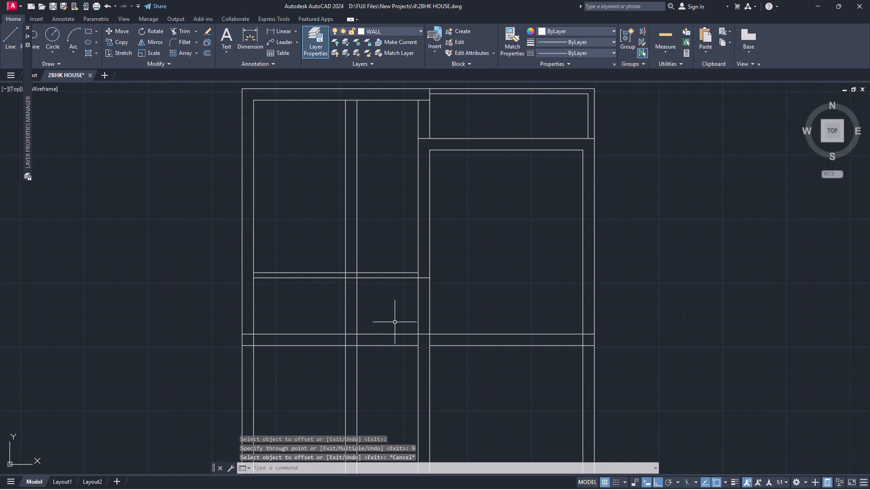
Trim both central partition lines between the thin cross wall and the middle cross wall to open the passage.
text(TR)
key(Return)
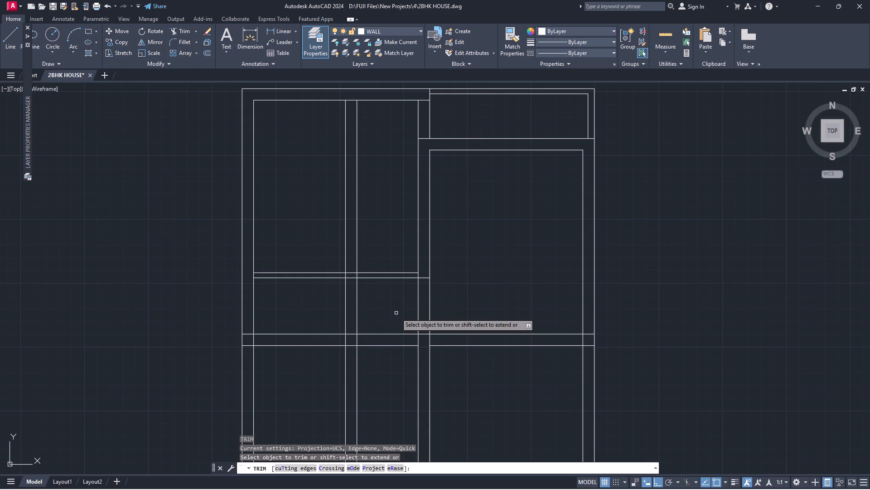
drag(396, 313, 401, 312)
click(446, 301)
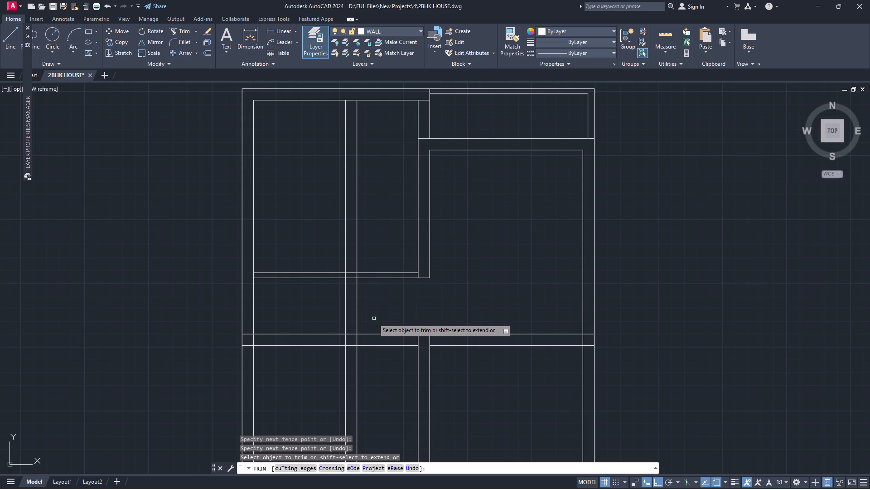
Trim the new partition's lines below the middle cross wall and above the thin cross wall.
click(324, 407)
click(388, 404)
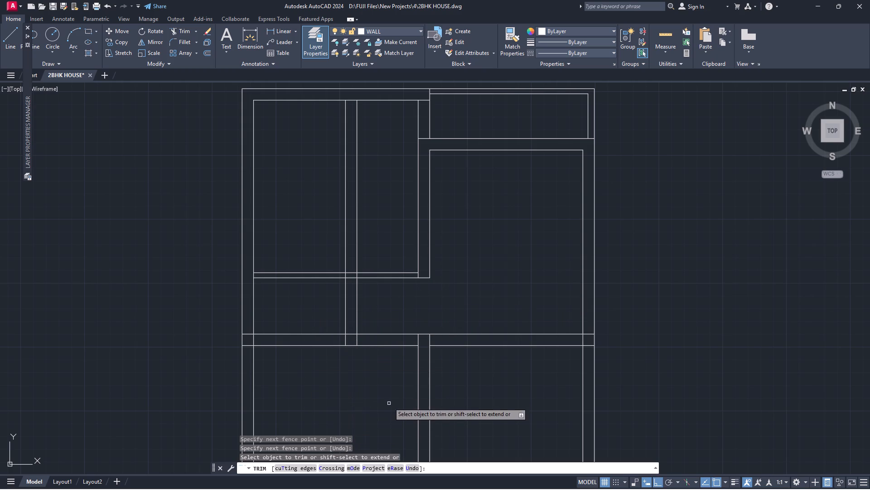
click(331, 244)
click(378, 235)
Clean up the left outer wall's junctions with the middle and thin cross walls by trimming the overlapping line pieces.
scroll(379, 247, down, 3)
scroll(382, 289, up, 1)
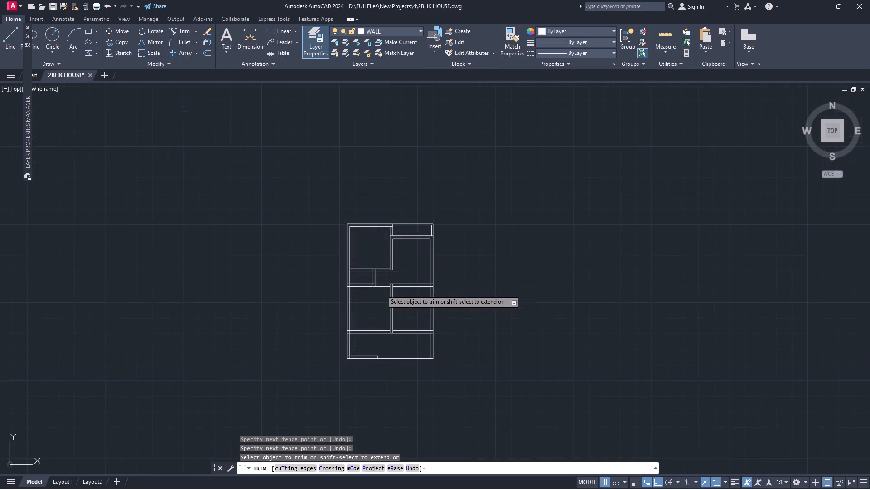
scroll(382, 290, up, 1)
scroll(288, 274, up, 2)
click(307, 271)
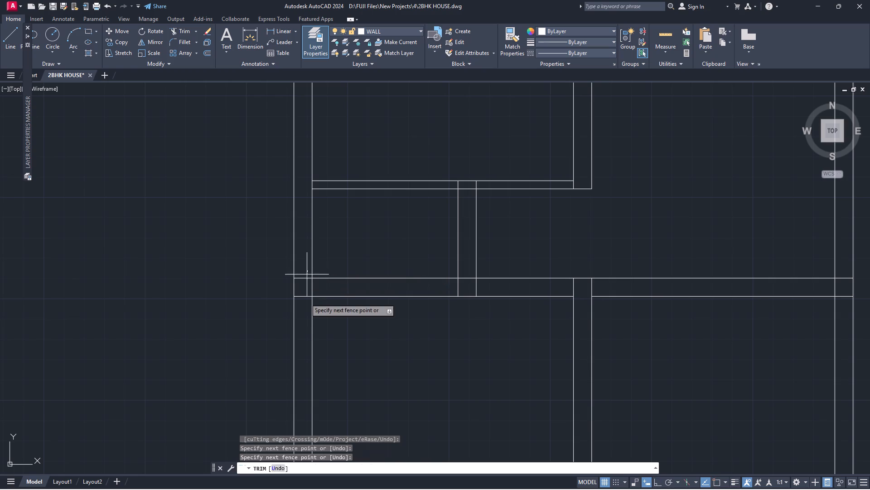
click(305, 315)
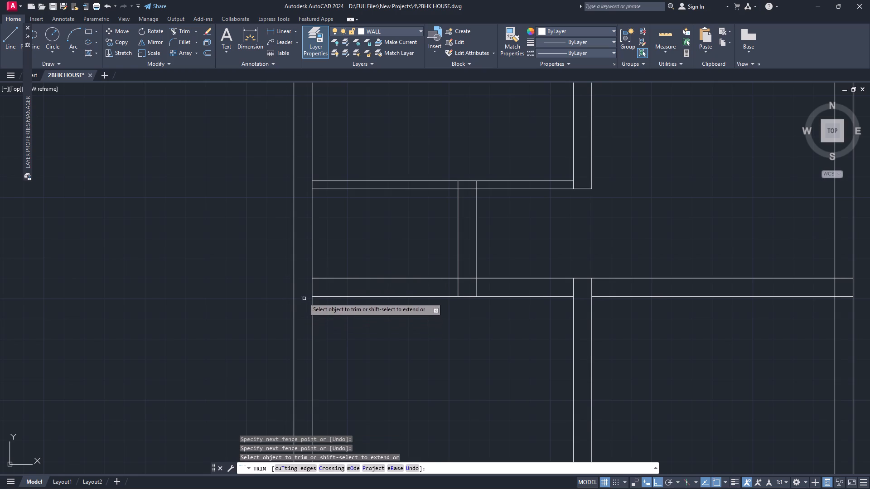
drag(303, 289, 307, 289)
click(319, 289)
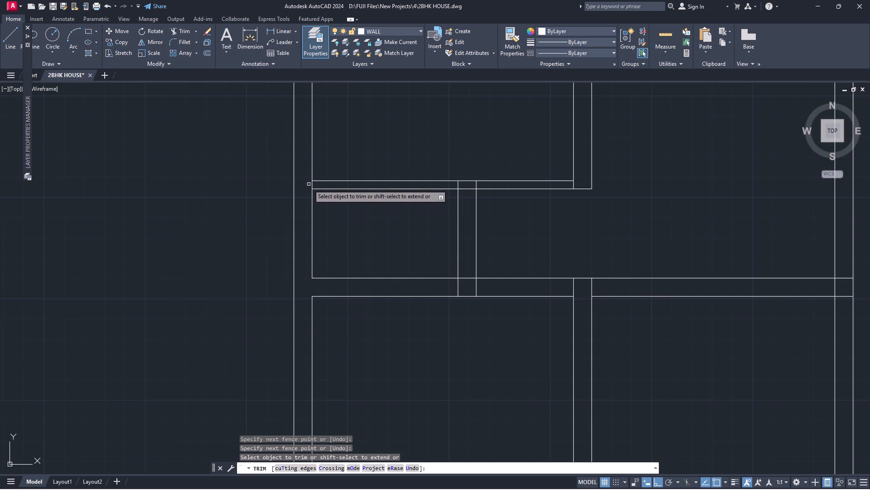
click(309, 185)
click(317, 185)
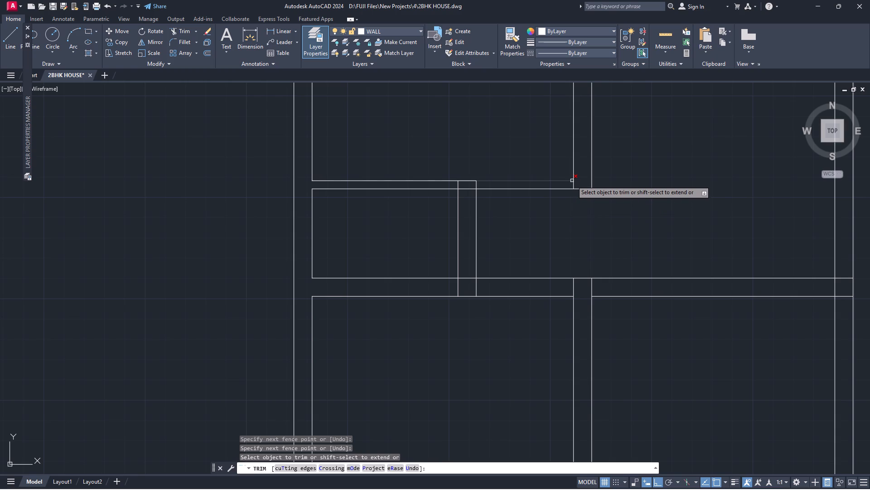
Quick-measure the dimensions of the upper-left room.
click(672, 37)
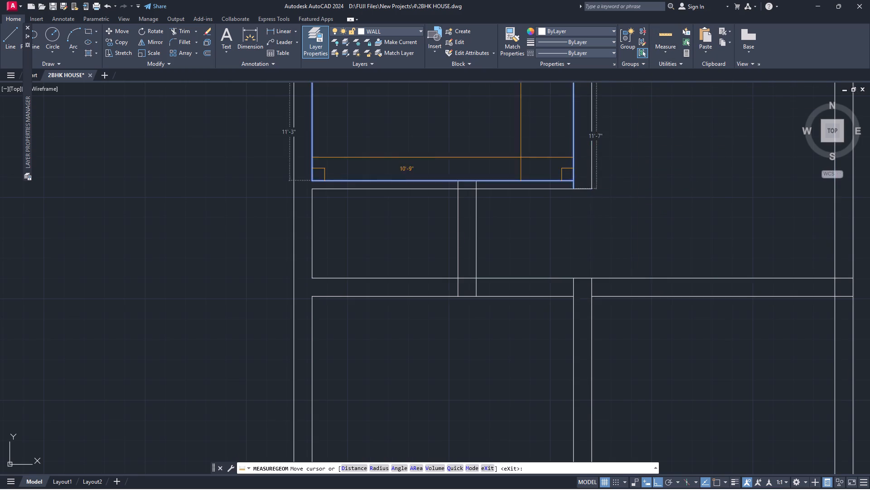
key(Escape)
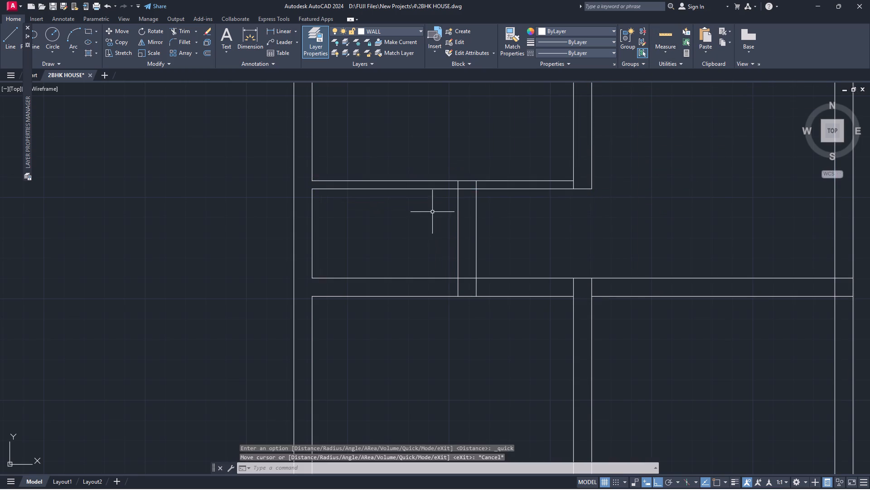
Trim the lowest cross wall's ends inside the left outer wall and the wall's inner line across that junction.
key(t)
key(r)
key(Return)
scroll(570, 172, down, 3)
scroll(600, 249, down, 1)
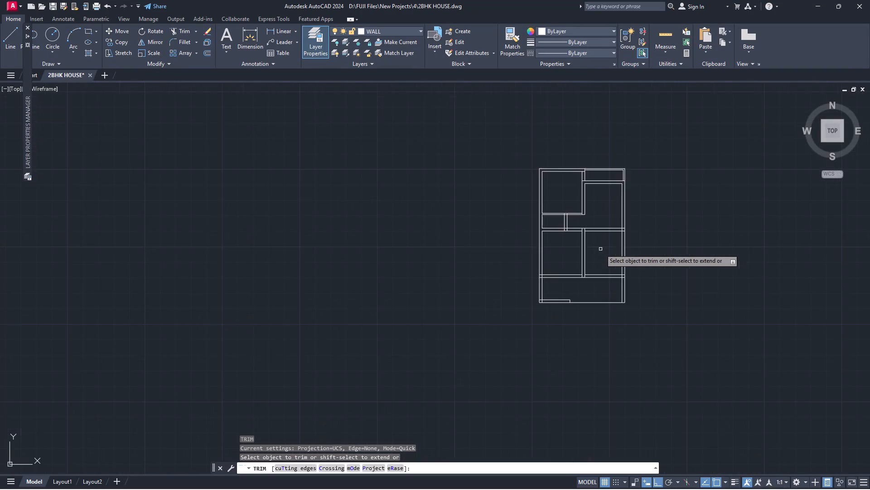
scroll(599, 249, up, 4)
scroll(569, 205, down, 3)
scroll(565, 125, down, 3)
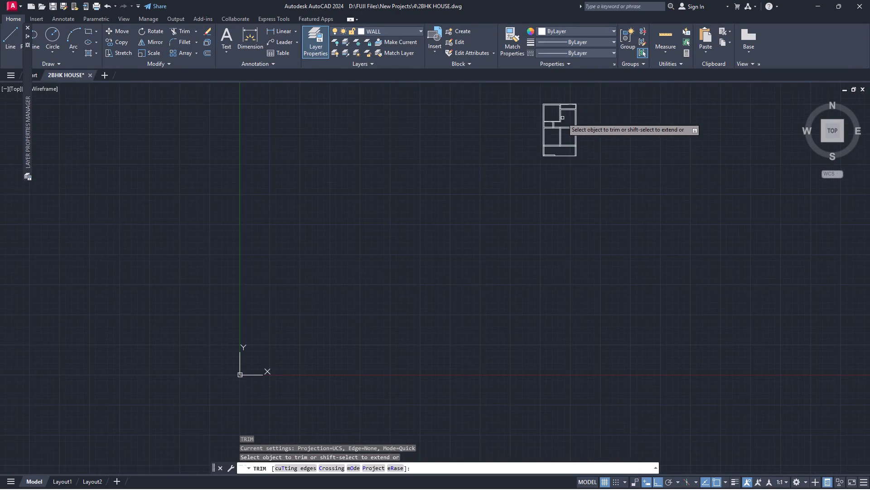
scroll(562, 109, up, 3)
scroll(517, 312, up, 1)
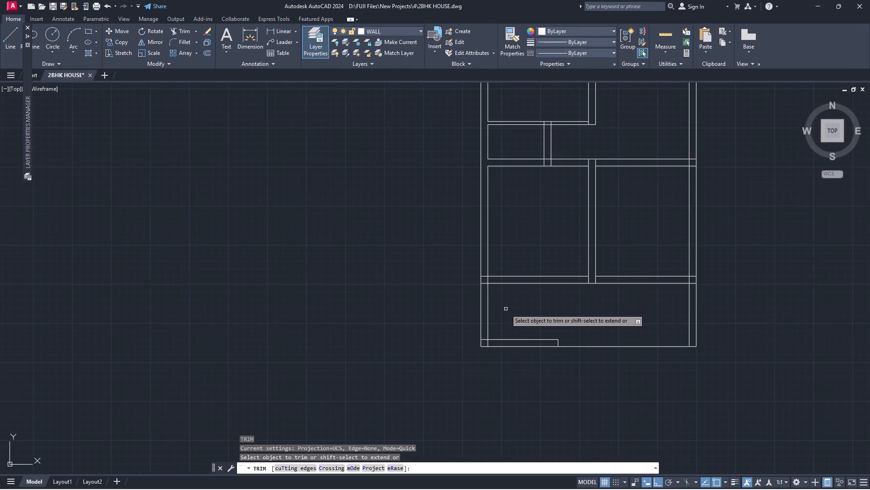
scroll(503, 306, up, 2)
click(452, 225)
click(453, 258)
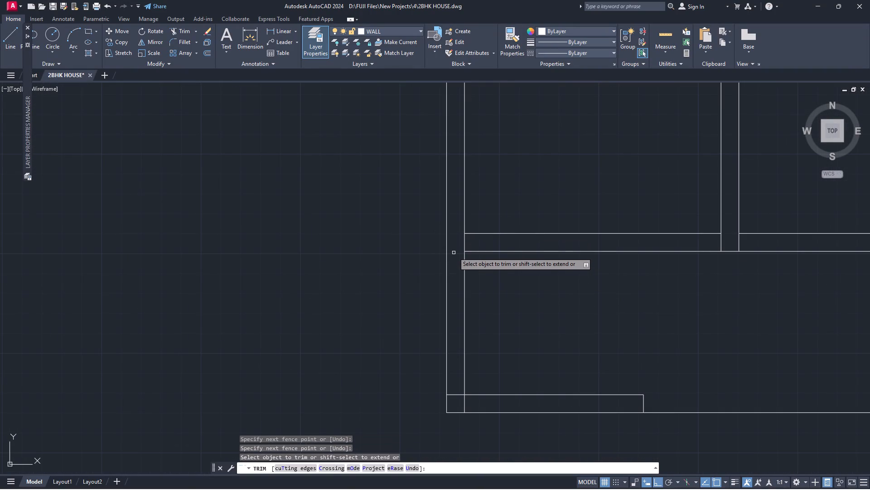
click(454, 250)
click(479, 246)
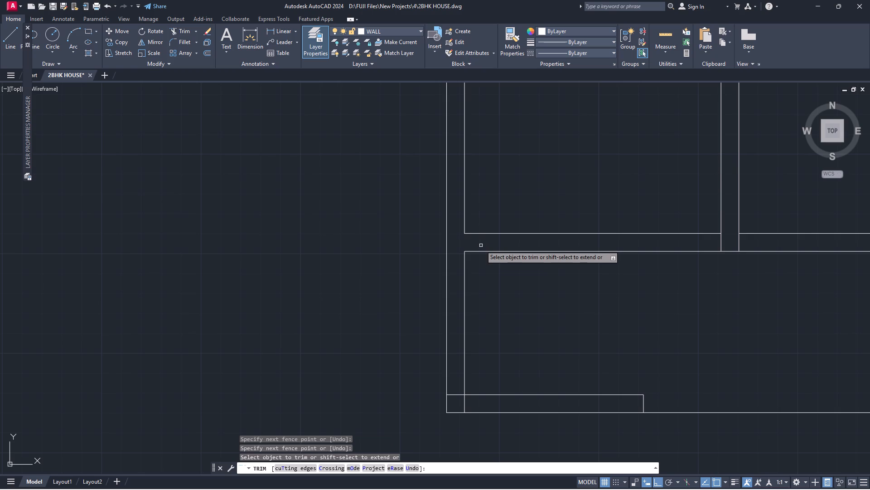
Trim the overlapping wall line pieces at the plan's lower-left outer corner.
click(455, 395)
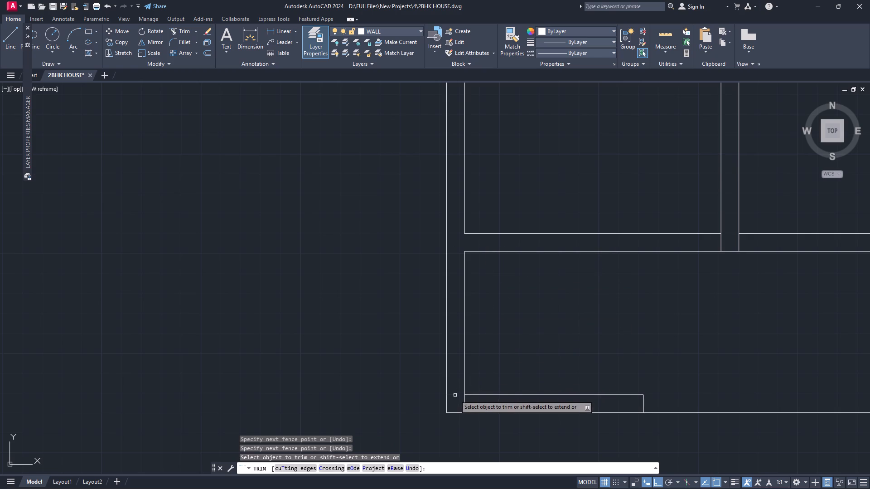
click(464, 403)
Trim the lowest cross wall's ends inside the right outer wall and the wall's inner line across that junction.
scroll(628, 317, down, 4)
scroll(730, 297, up, 3)
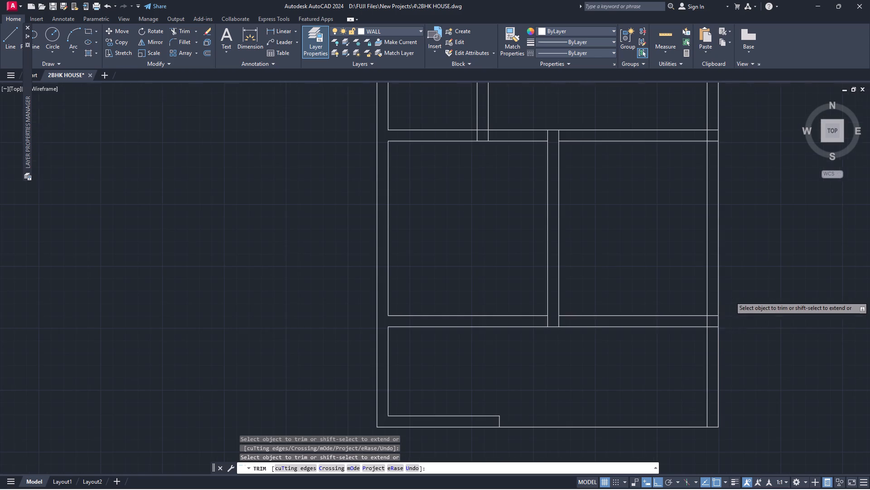
click(715, 316)
click(713, 327)
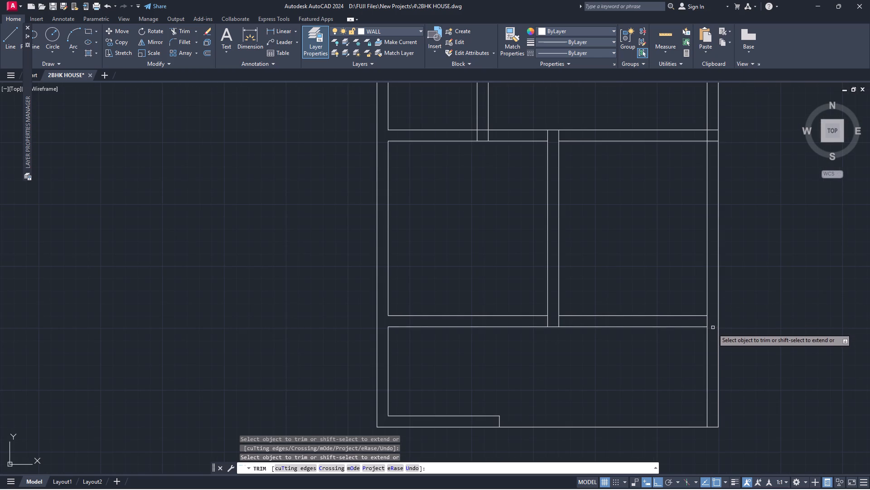
click(706, 322)
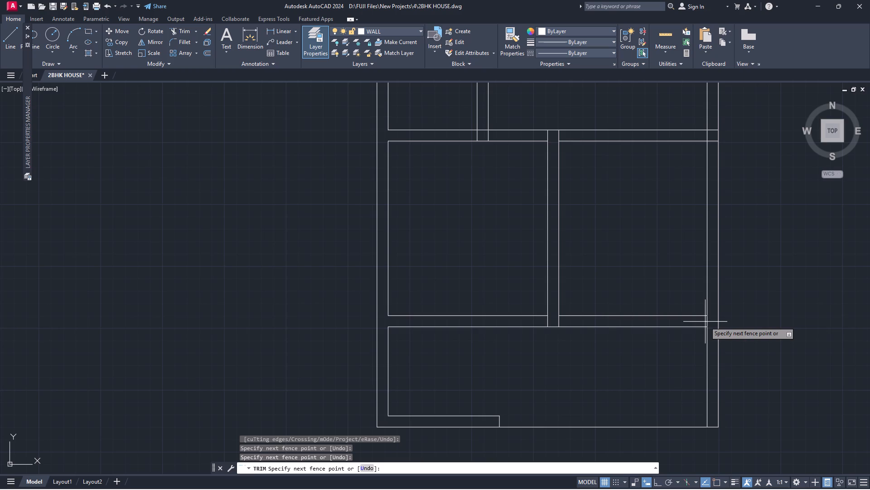
key(ctrl+z)
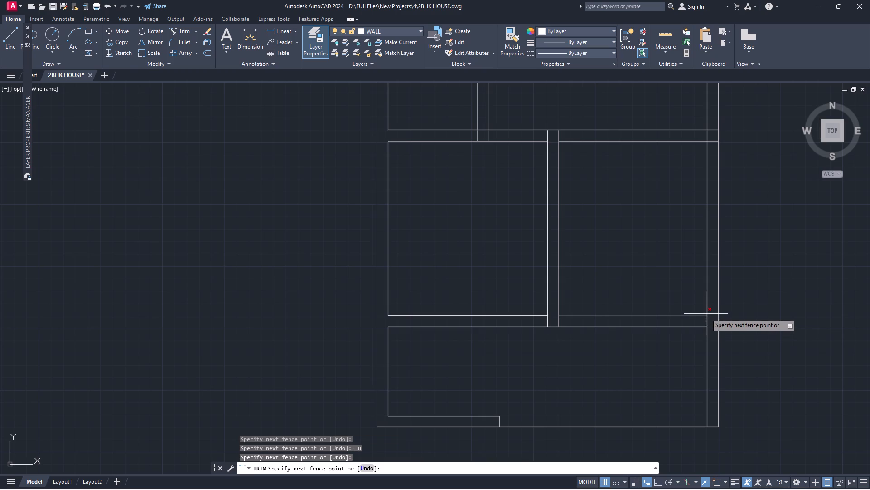
key(ctrl+z)
click(711, 319)
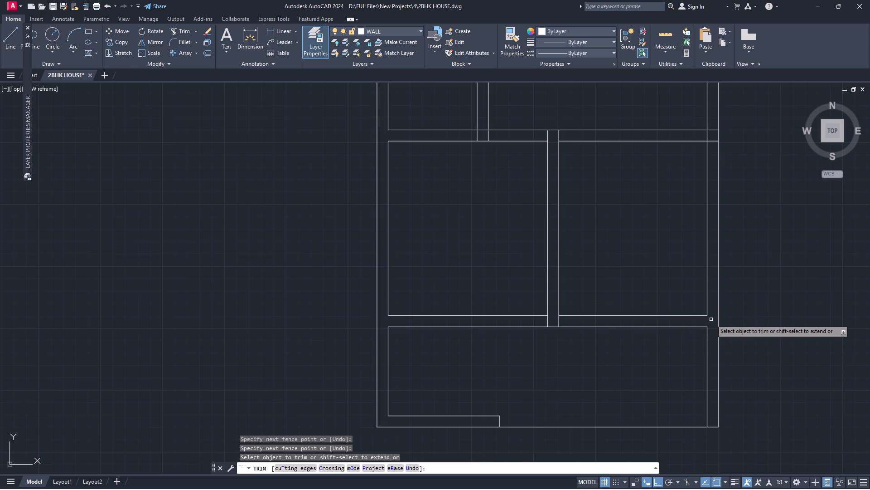
click(711, 319)
key(ctrl+z)
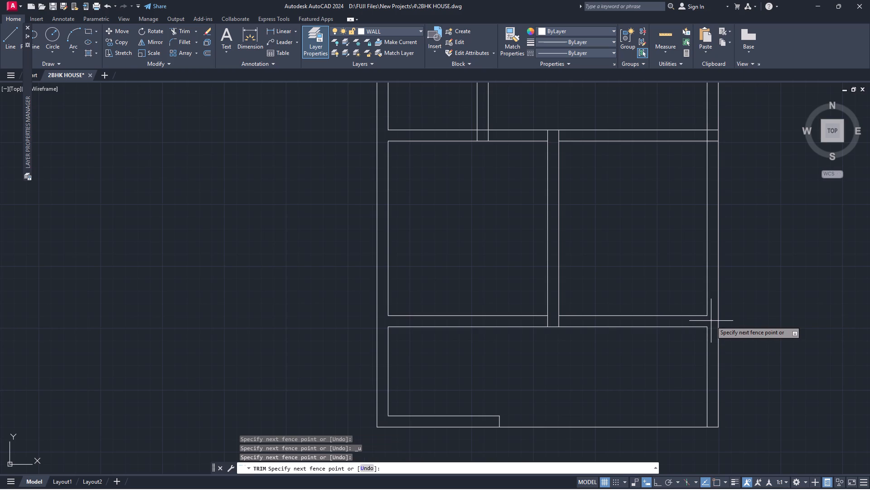
key(ctrl+z)
key(ctrl+z)
key(ctrl+z)
key(Escape)
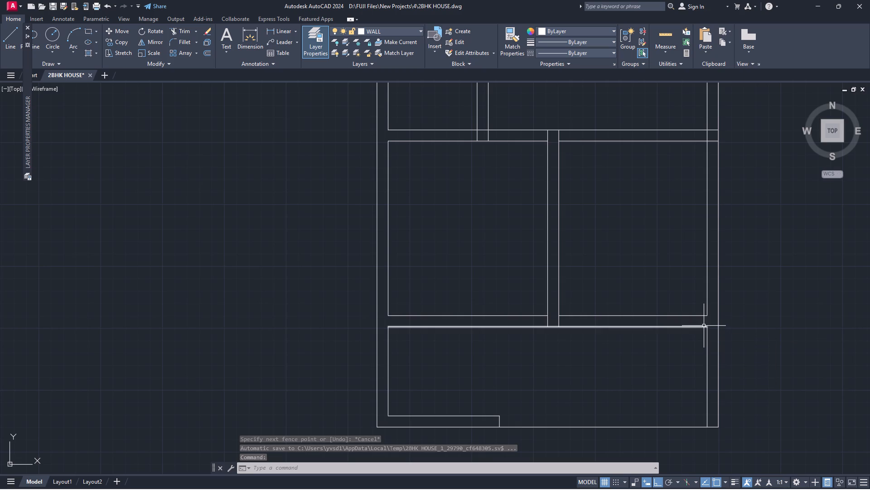
Extend the lowest cross wall's lower line to the right outer wall's outer face with a short line joined to it.
key(l)
key(Return)
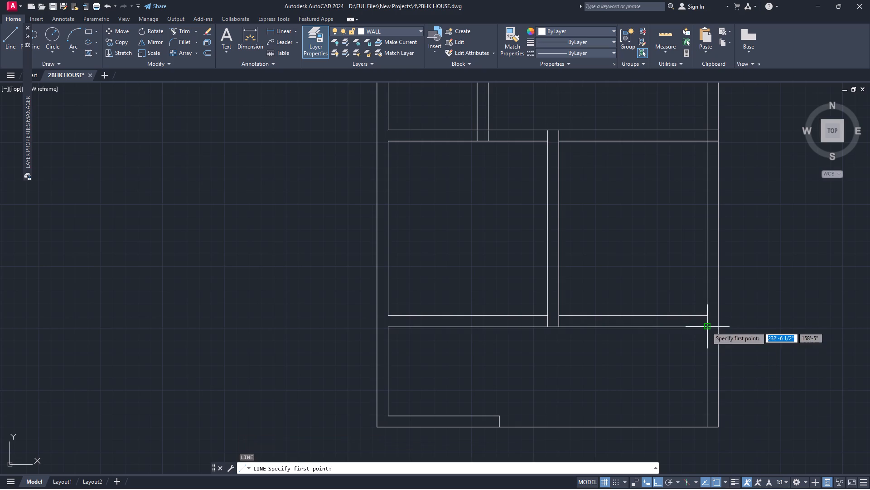
click(706, 327)
click(717, 327)
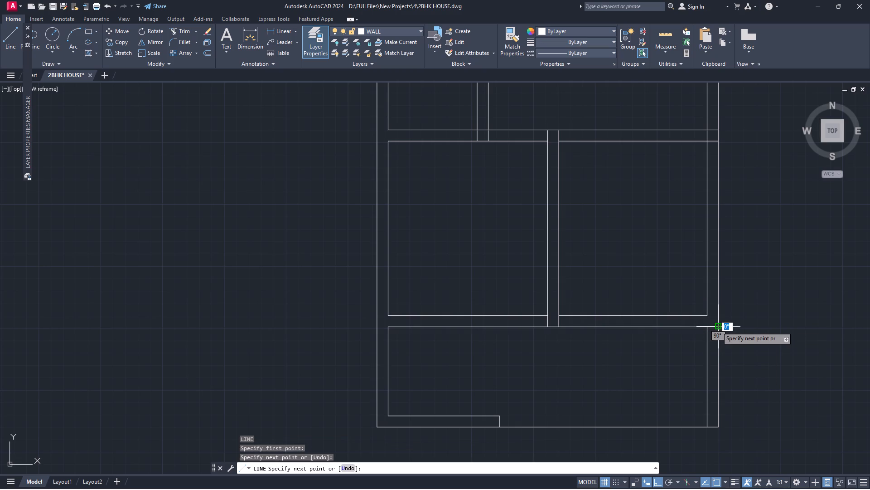
key(space)
click(715, 327)
click(701, 327)
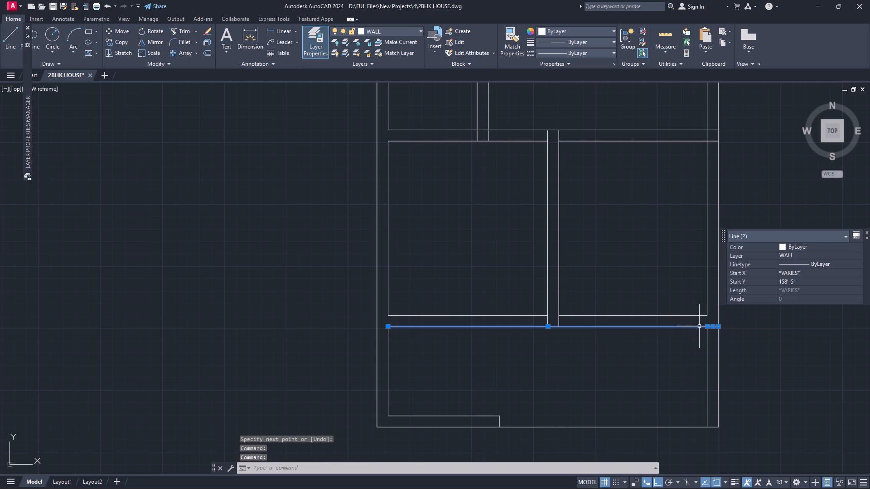
key(j)
key(Return)
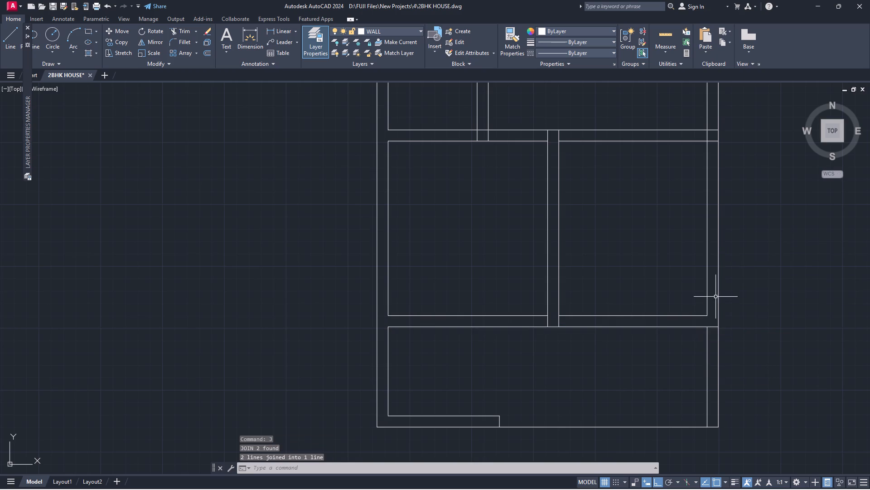
Delete the right outer wall's inner line below the lowest cross wall.
scroll(715, 297, up, 2)
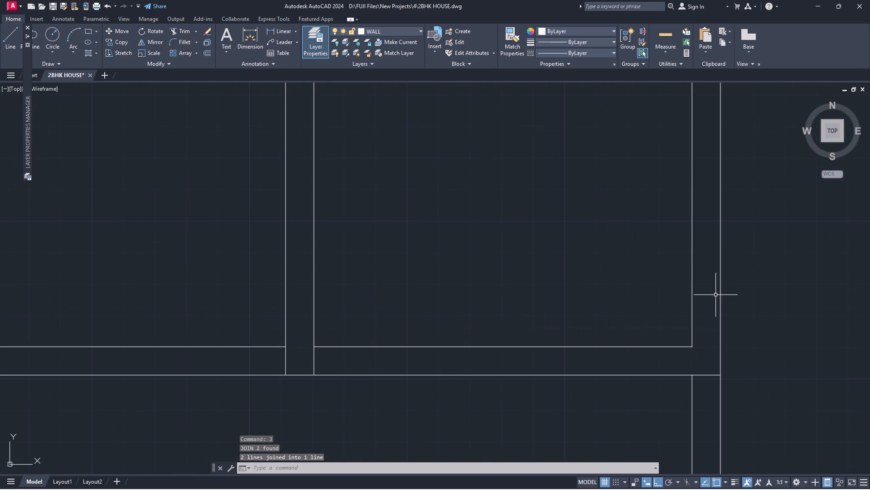
scroll(724, 320, down, 3)
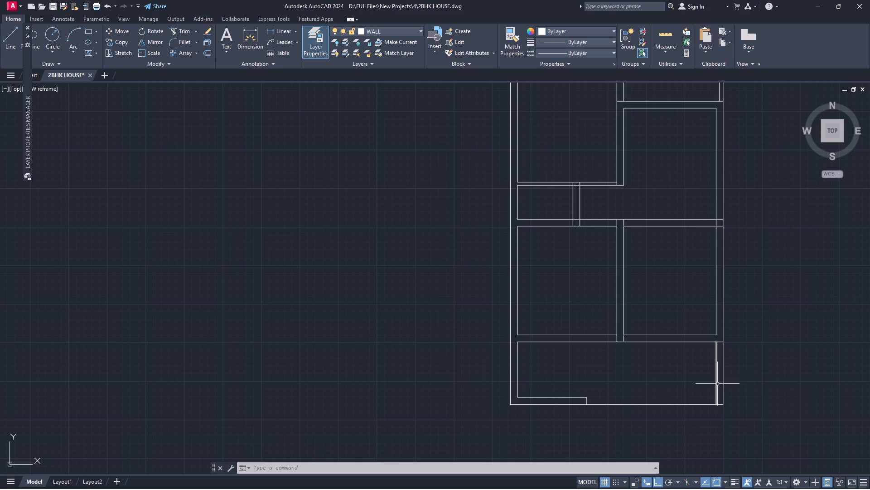
click(717, 384)
key(Delete)
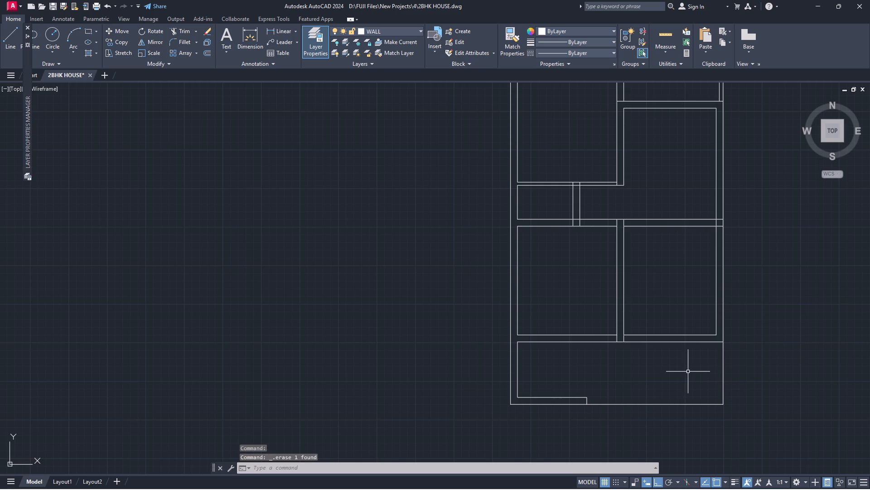
Draw a 9" wall end line upward from 14' left of the plan's lower-right corner, continuing to the short bottom wall's inner line.
key(l)
key(Return)
scroll(720, 417, up, 2)
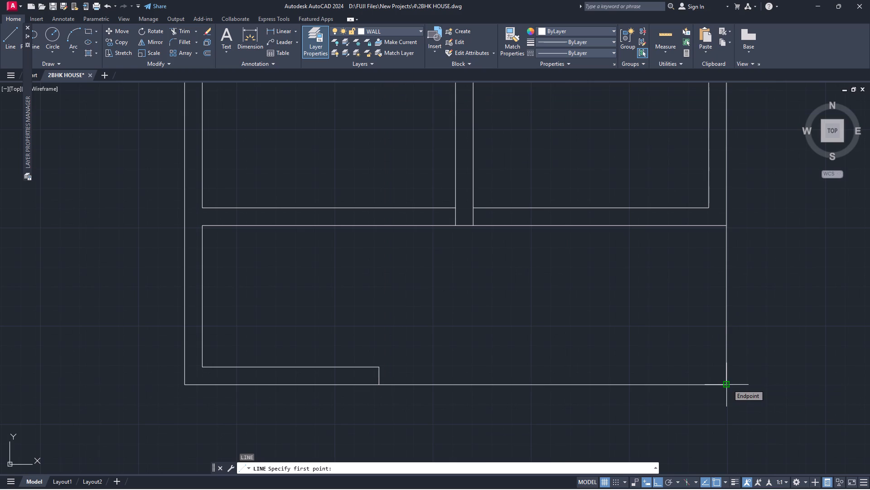
text(TK)
key(Return)
click(725, 384)
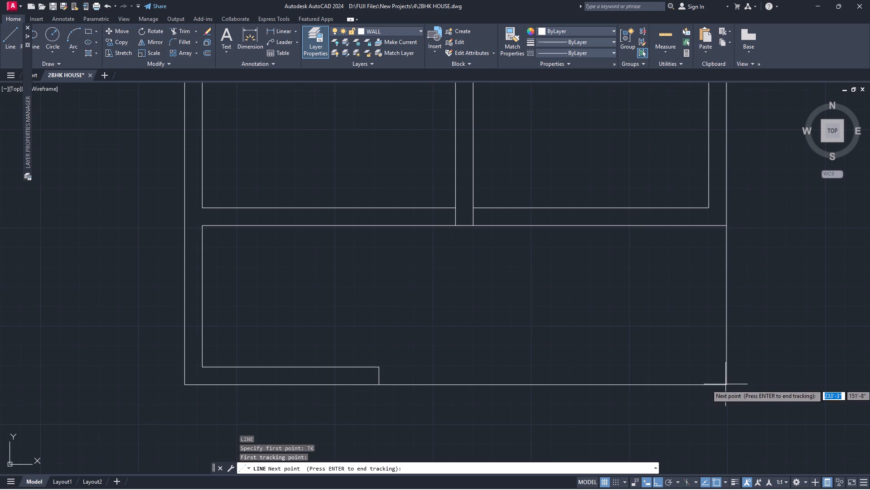
text(14')
key(Return)
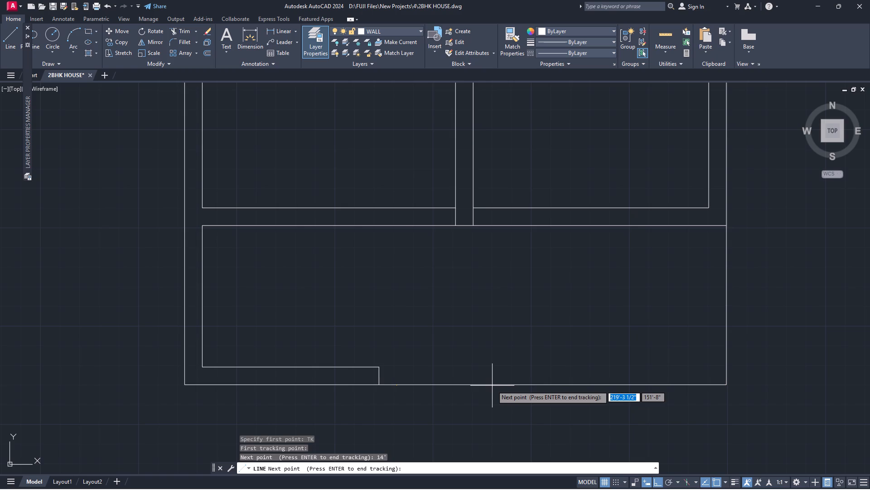
key(Return)
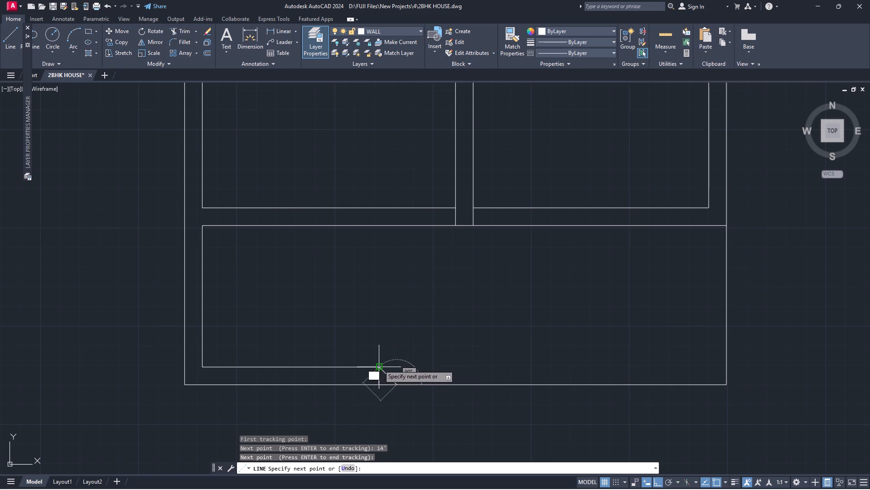
key(9)
key(Return)
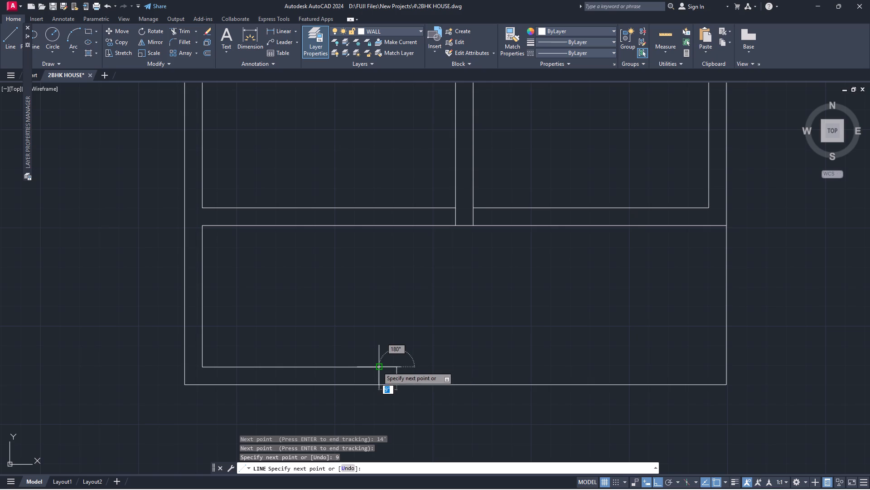
click(378, 370)
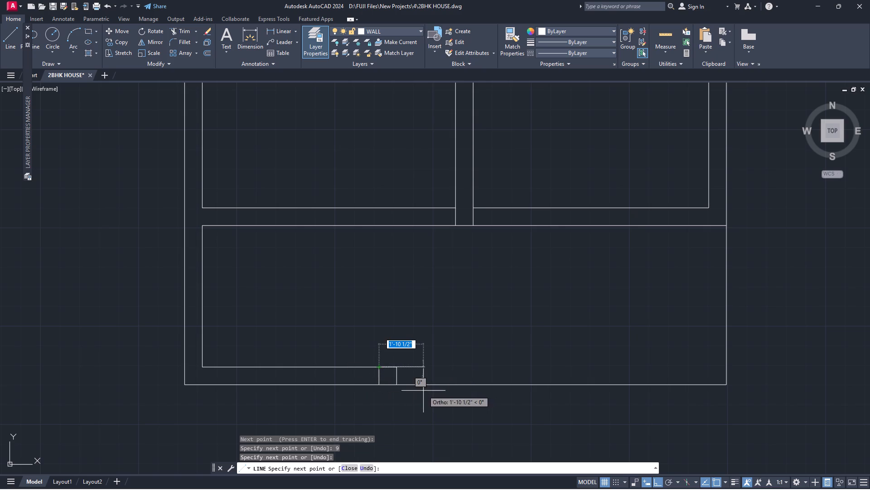
key(Escape)
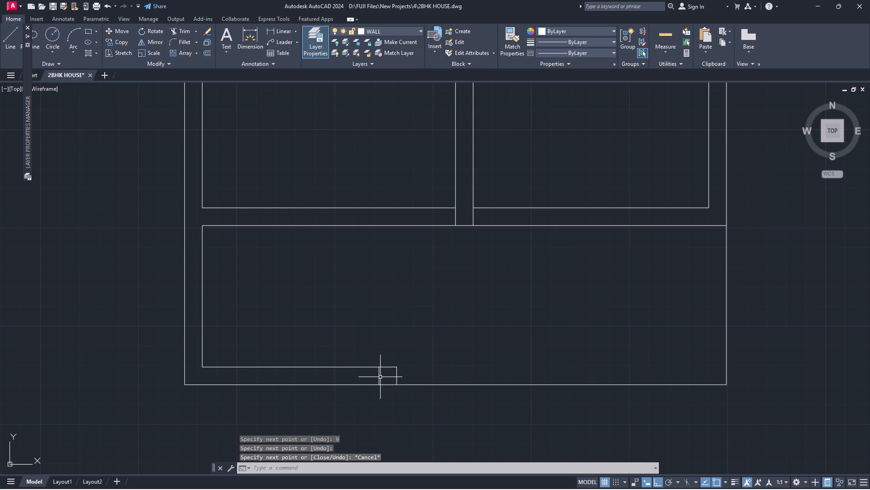
Delete the bottom wall's old end line and join its two inner line pieces into one.
click(378, 377)
key(Delete)
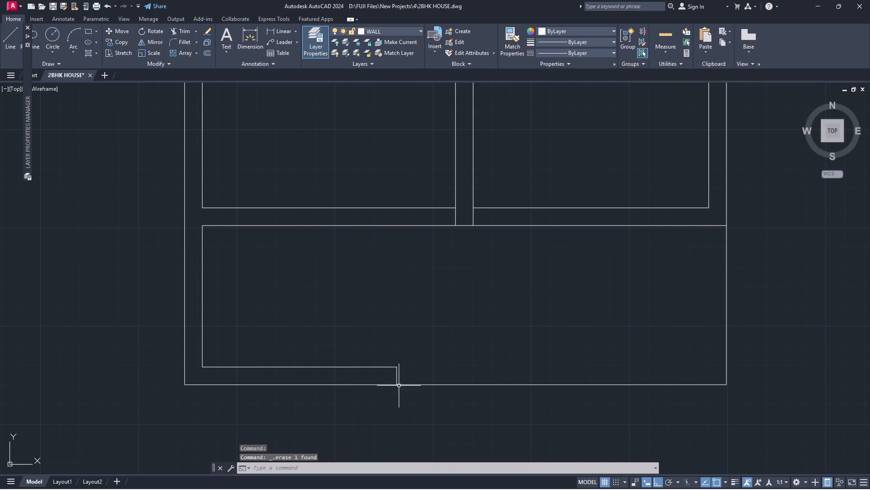
click(391, 367)
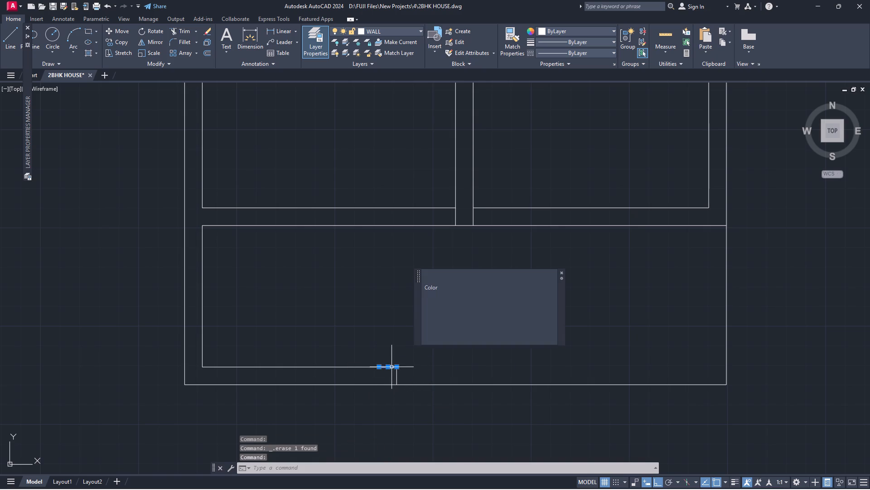
click(369, 367)
key(j)
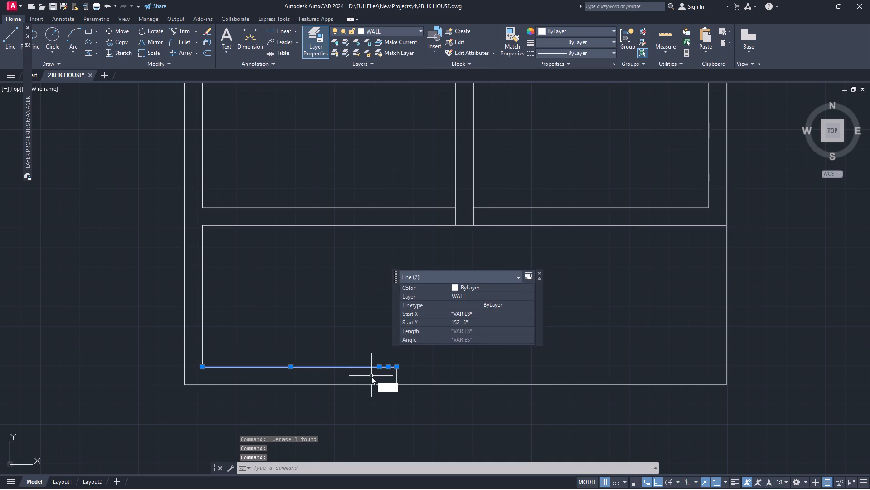
key(Return)
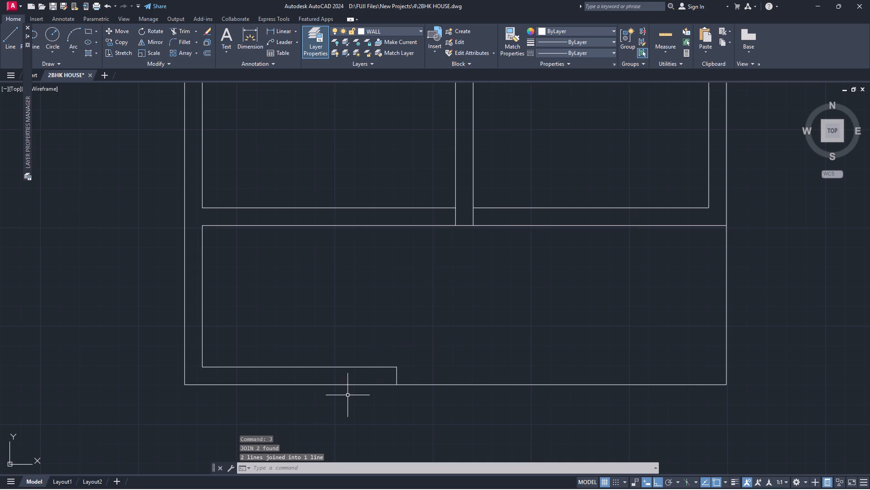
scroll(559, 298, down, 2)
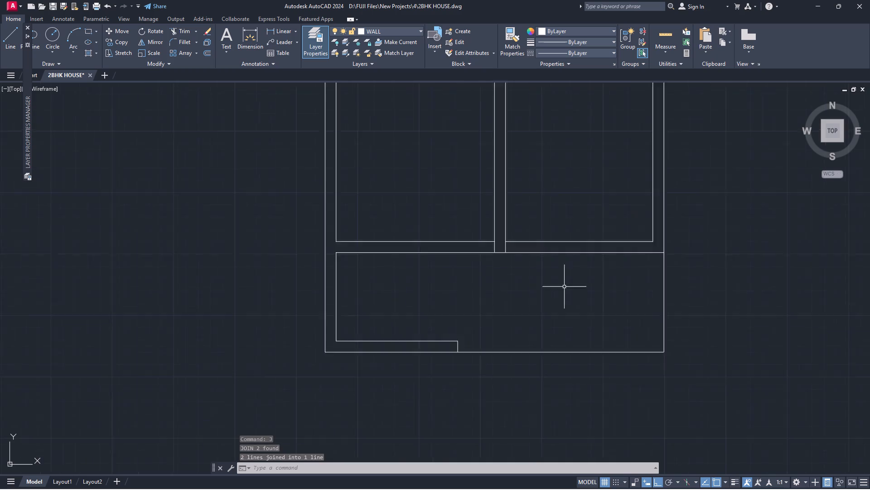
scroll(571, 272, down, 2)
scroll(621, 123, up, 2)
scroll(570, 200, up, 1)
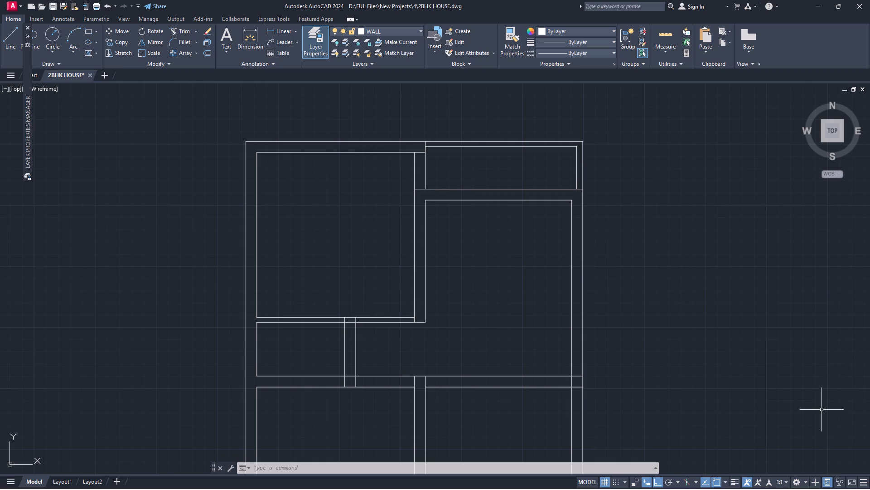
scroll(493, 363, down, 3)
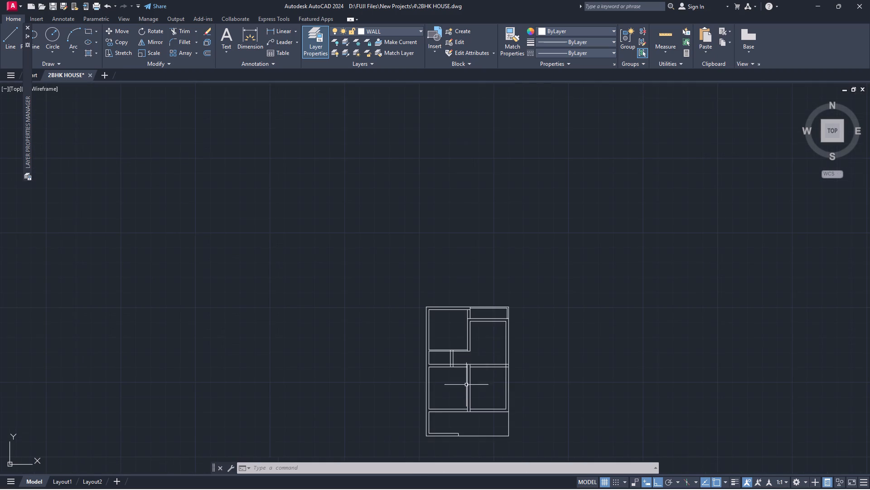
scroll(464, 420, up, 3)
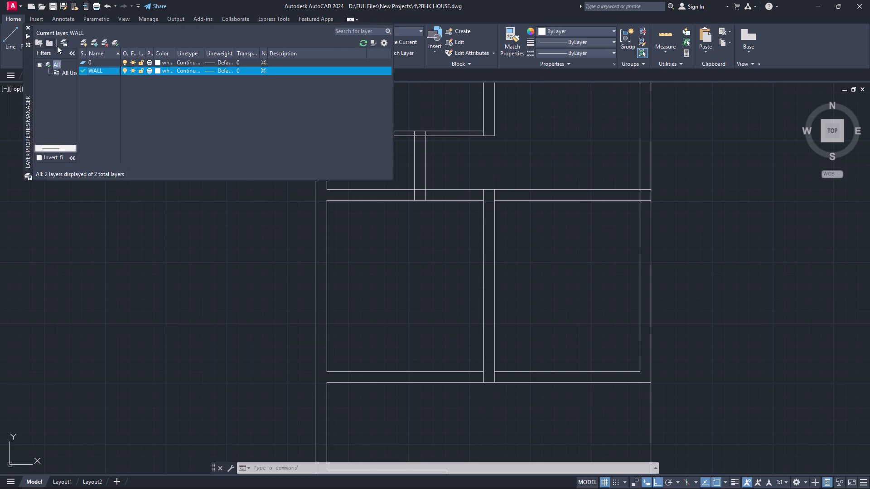
Create a layer named STEPS with yellow index colour 50 and make it current.
click(82, 40)
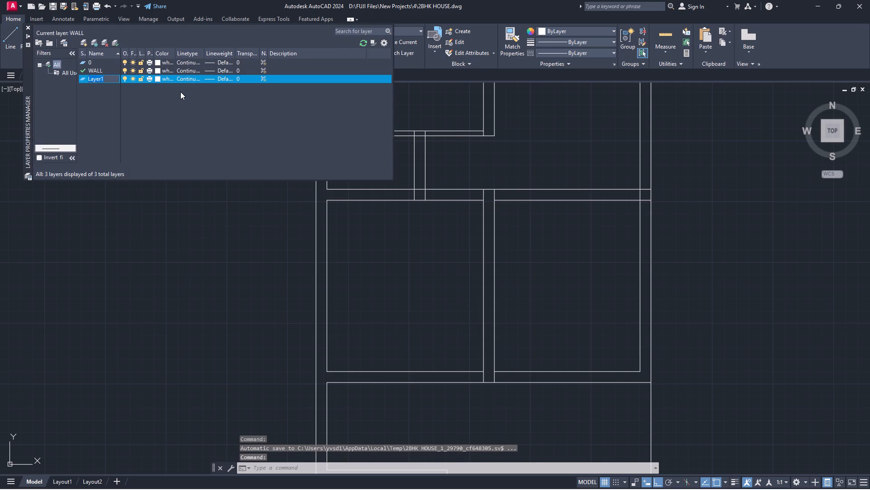
text(STEPS)
key(Return)
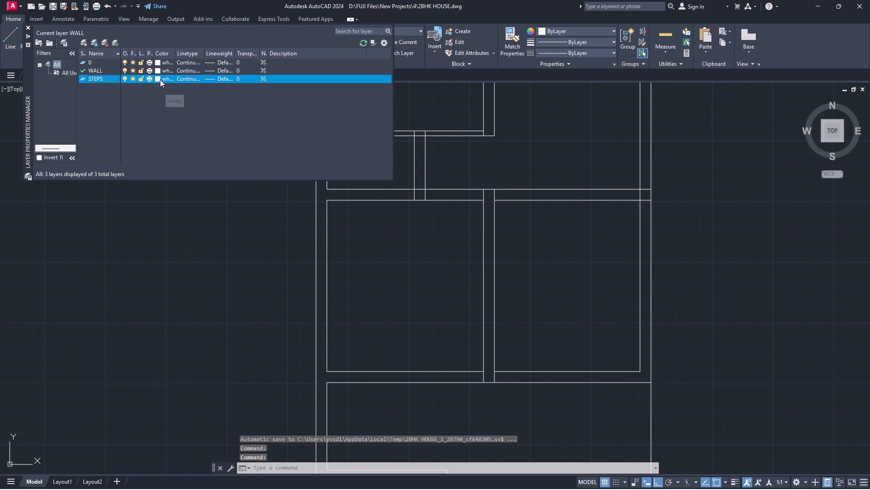
click(159, 79)
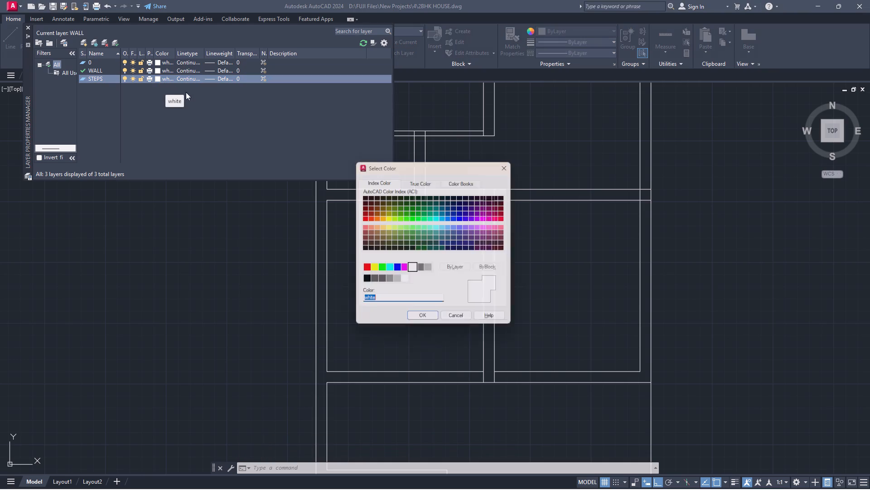
click(387, 217)
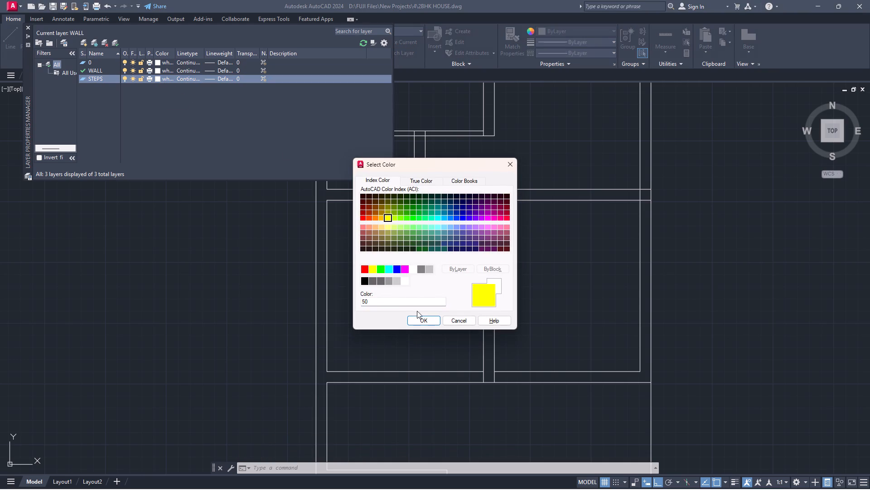
click(420, 320)
double_click(96, 78)
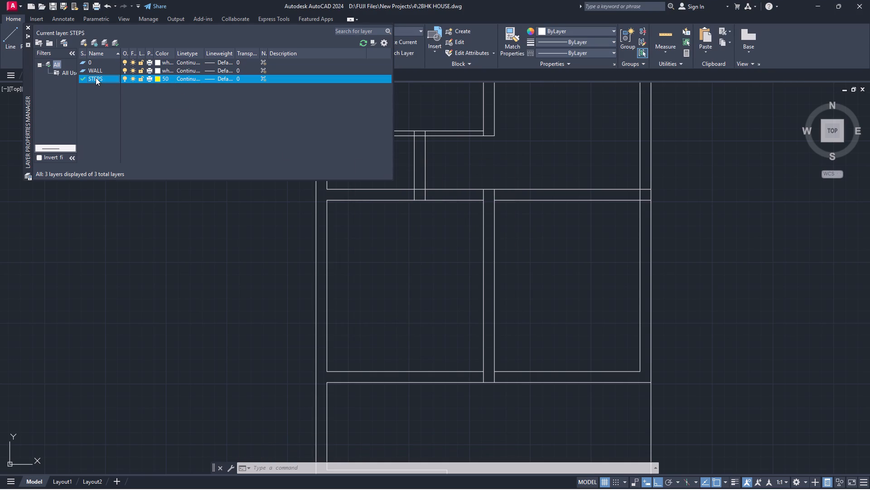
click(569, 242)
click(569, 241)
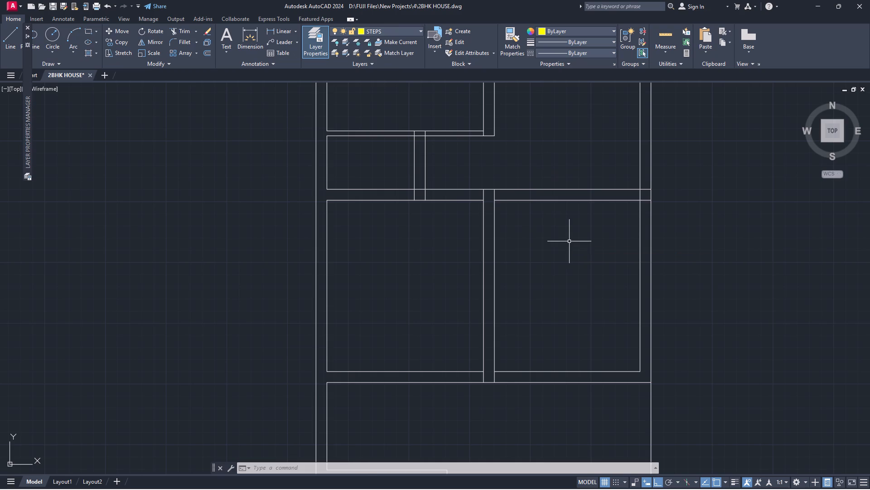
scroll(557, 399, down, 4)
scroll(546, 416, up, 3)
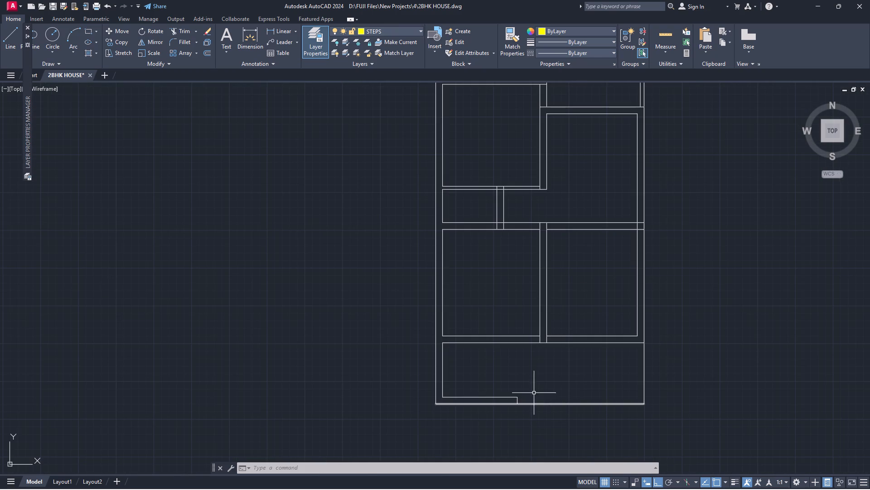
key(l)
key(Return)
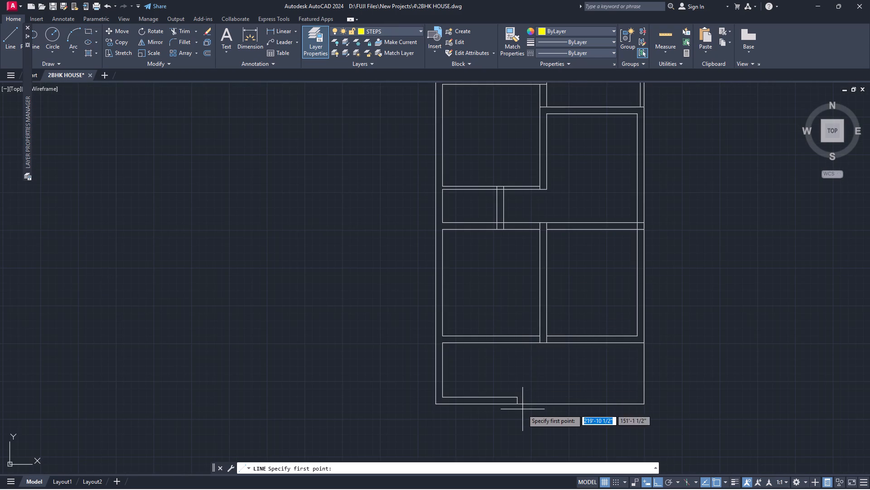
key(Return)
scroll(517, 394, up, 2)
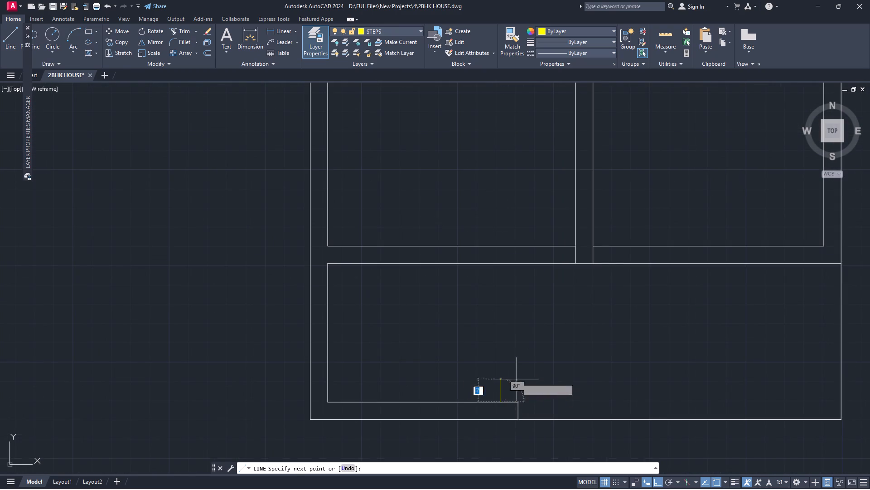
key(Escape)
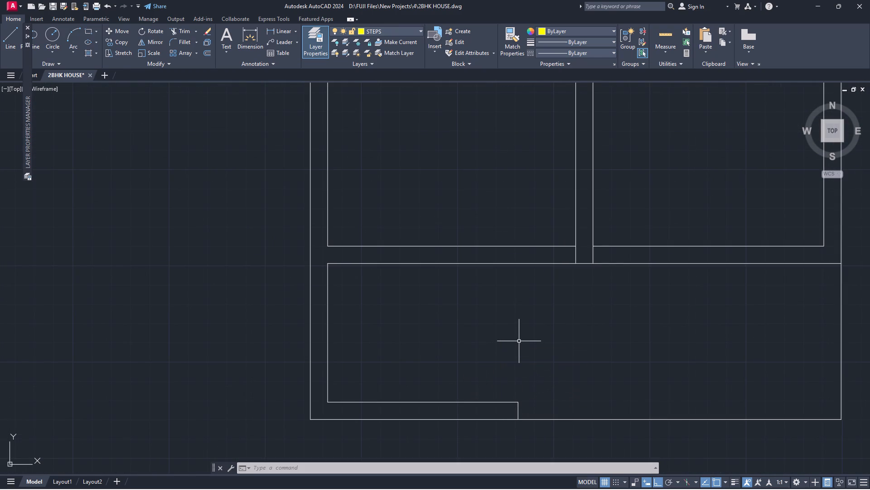
Draw a 6' vertical step line from the short bottom wall's inner end corner up to the lowest cross wall.
key(space)
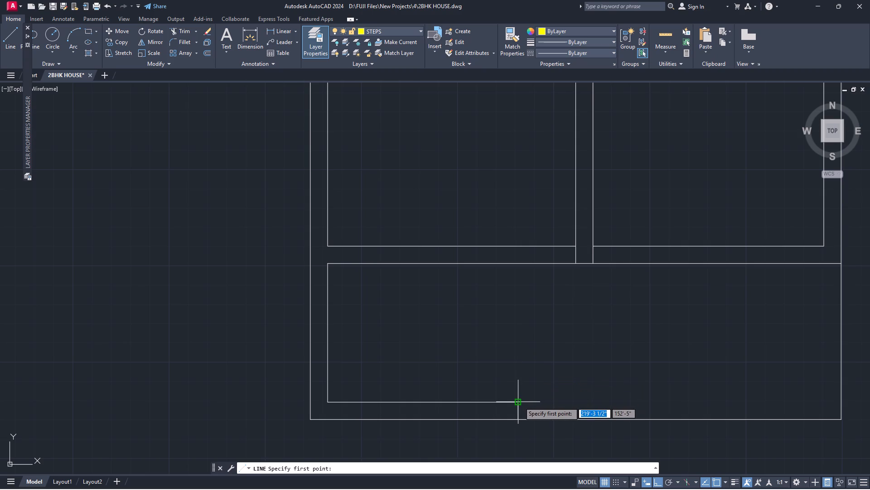
click(519, 403)
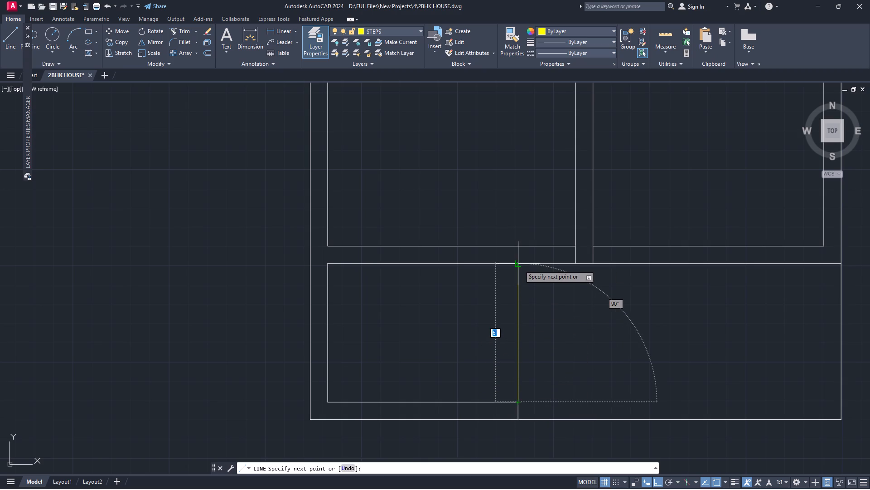
click(519, 265)
key(space)
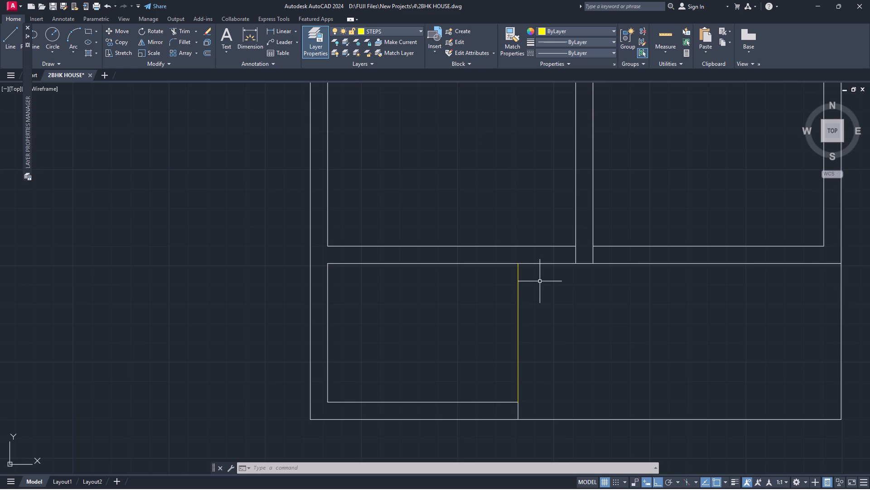
Copy the first step line leftward from its midpoint as an array of 9 items spaced 10" apart.
click(519, 335)
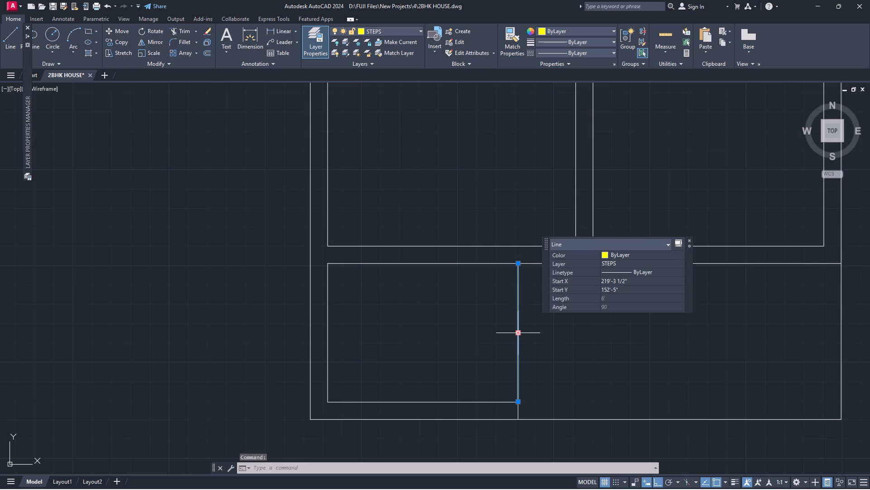
text(CO)
key(Return)
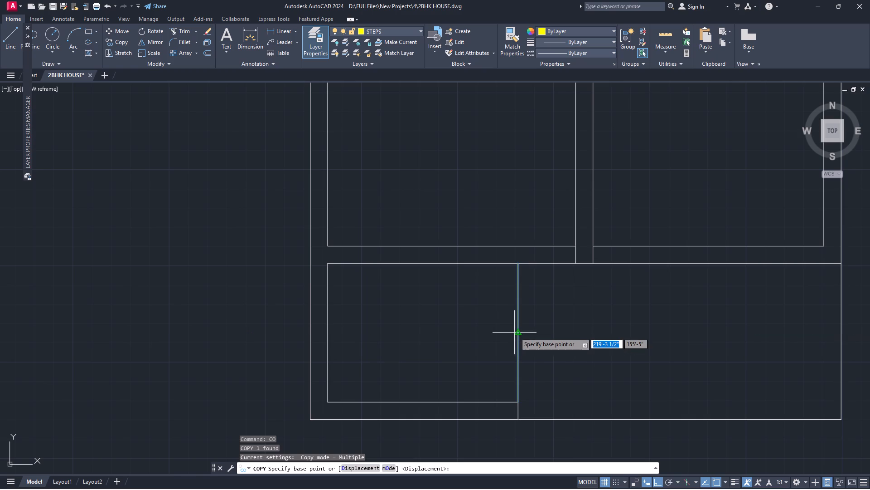
click(518, 333)
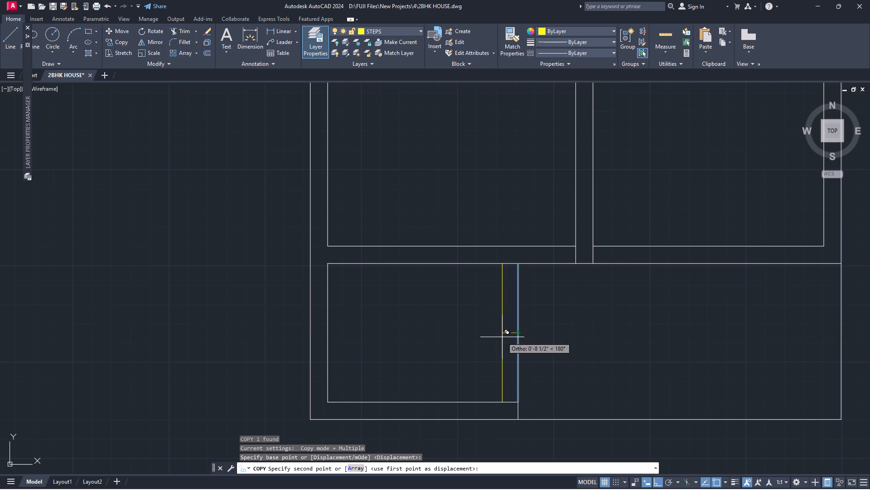
key(a)
key(Return)
key(9)
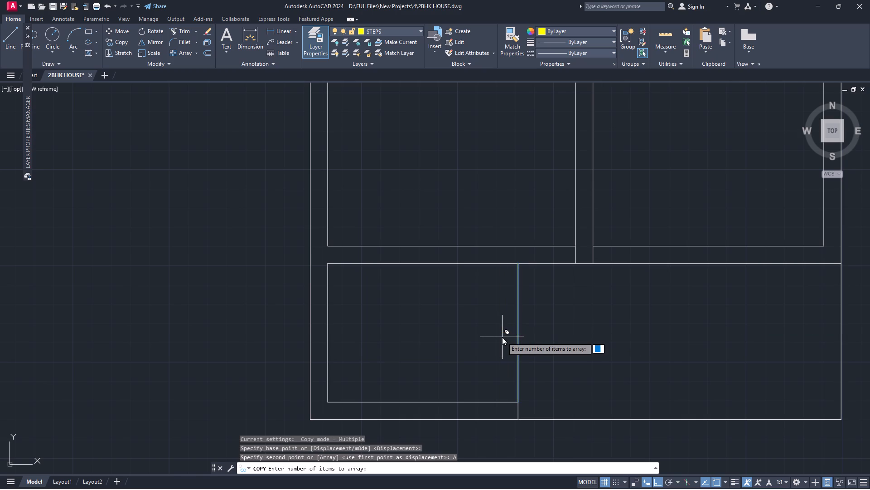
key(Return)
text(10)
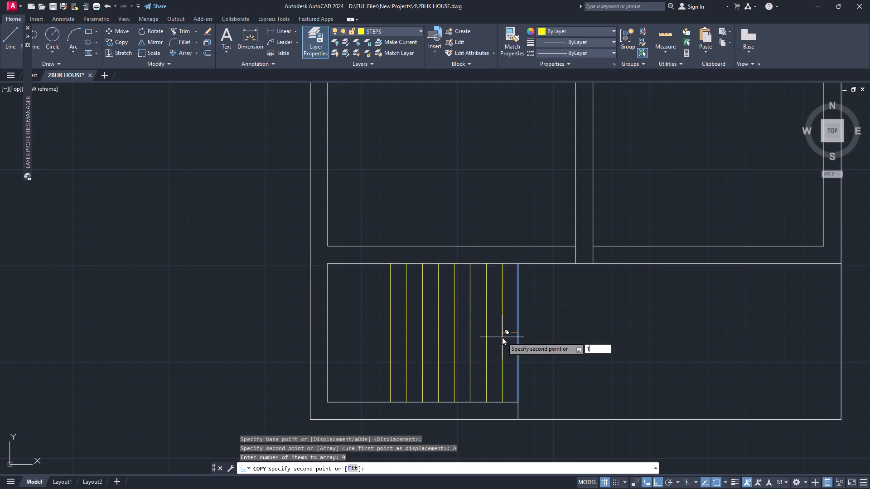
key(Return)
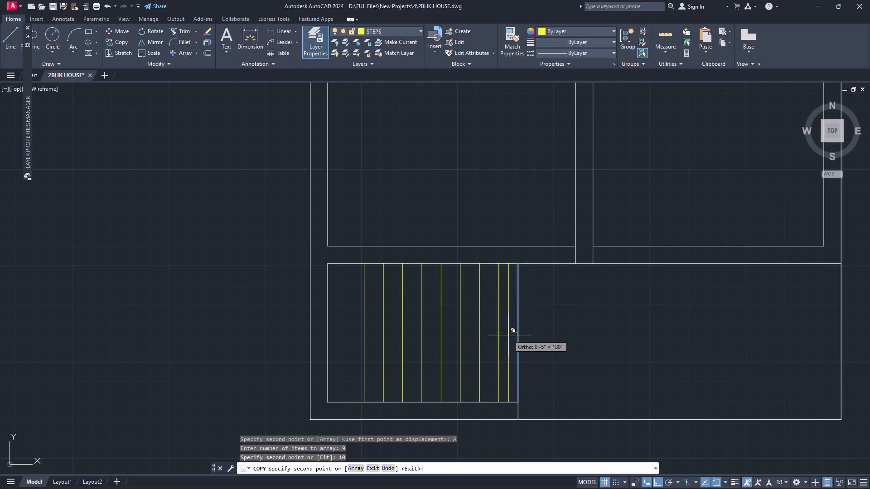
Undo the nine-item array and array the step line leftward as 8 items spaced 10" apart instead.
key(ctrl+z)
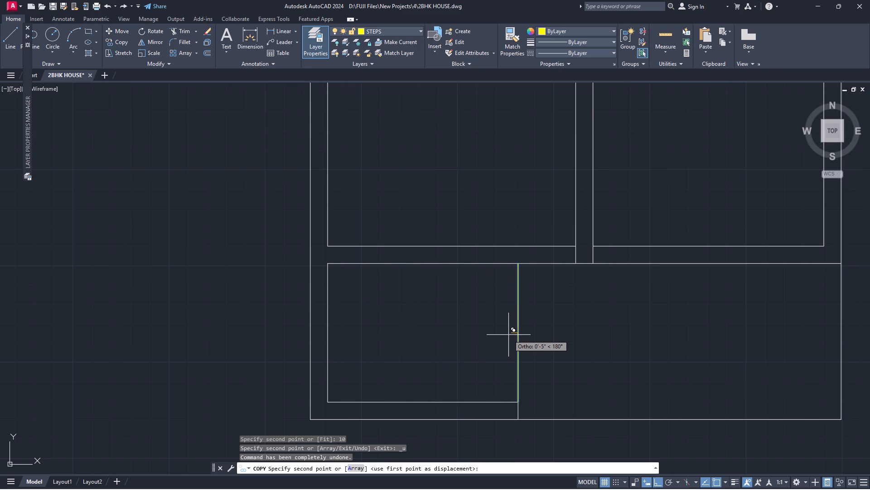
key(8)
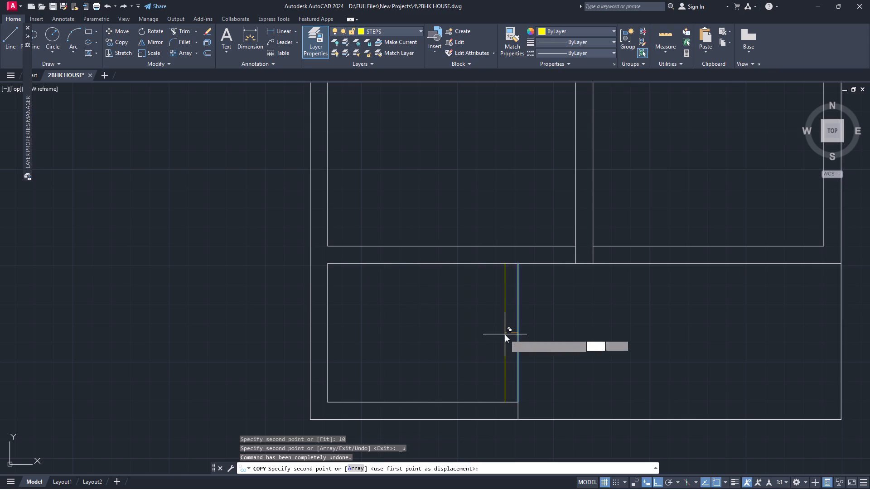
key(BackSpace)
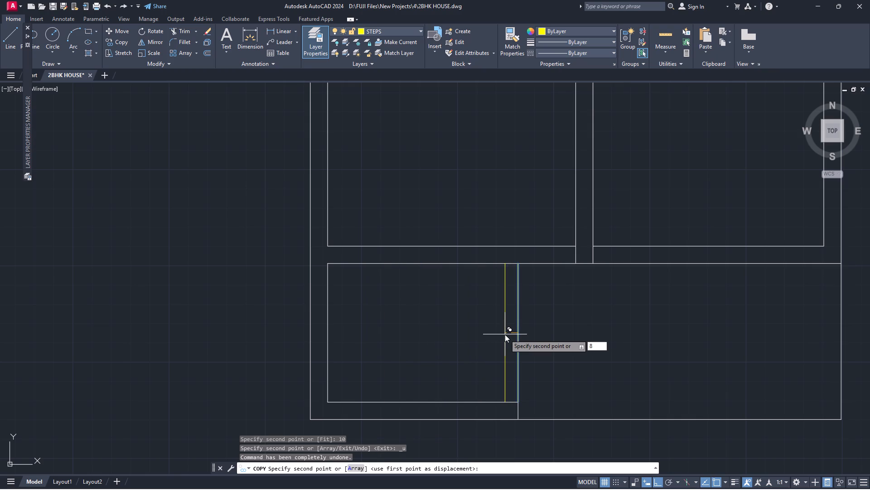
key(a)
key(Return)
key(8)
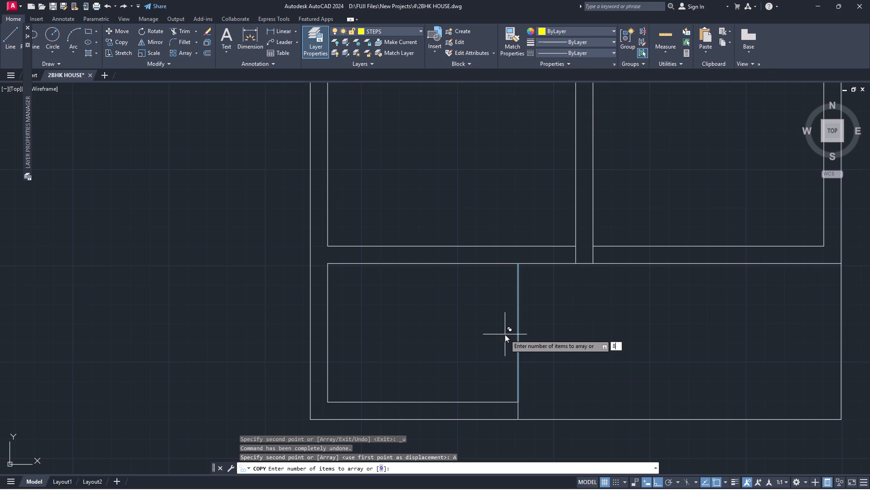
key(Return)
text(10.)
key(Return)
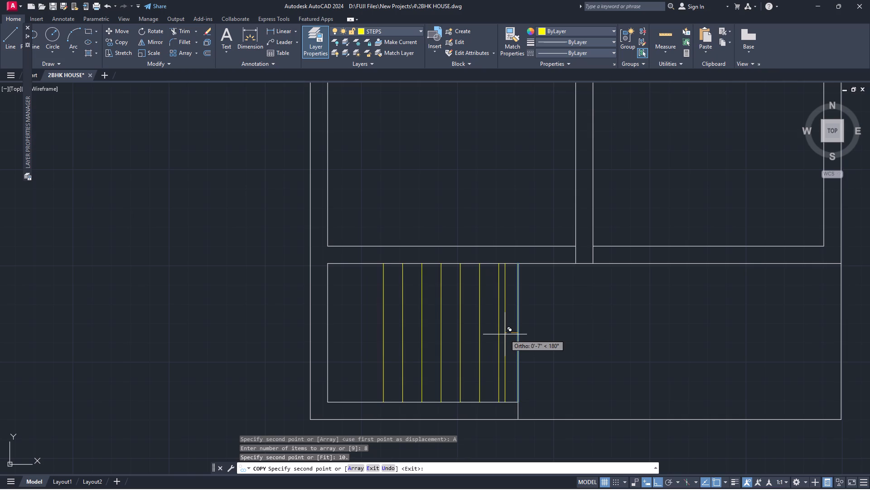
key(Escape)
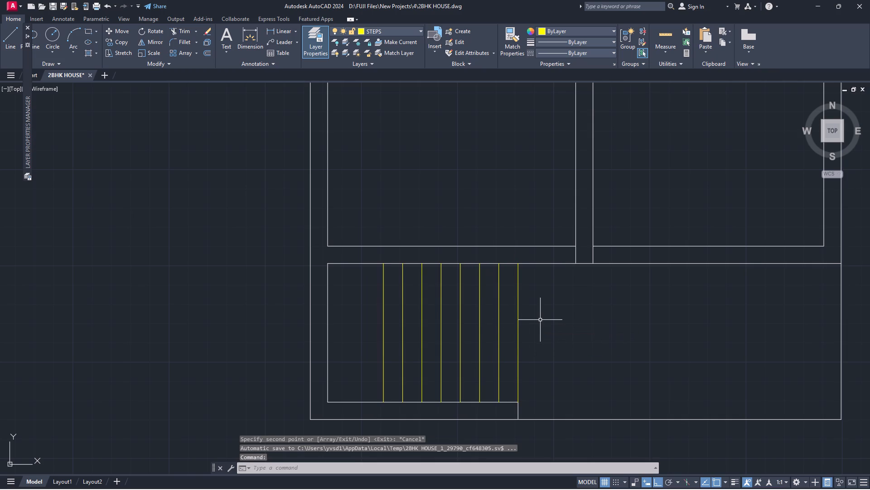
Draw a horizontal line about 8'-3" long from the first step line's midpoint to the left outer wall's inner line.
key(l)
key(Return)
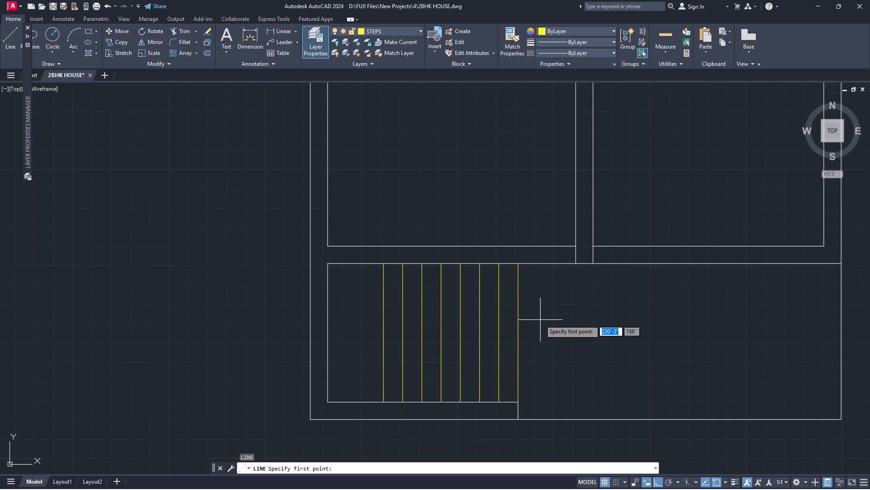
click(518, 335)
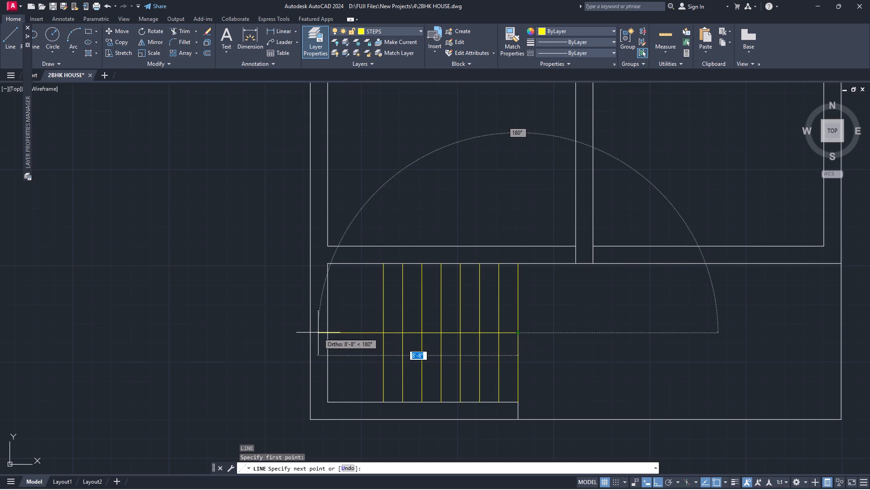
click(328, 330)
key(space)
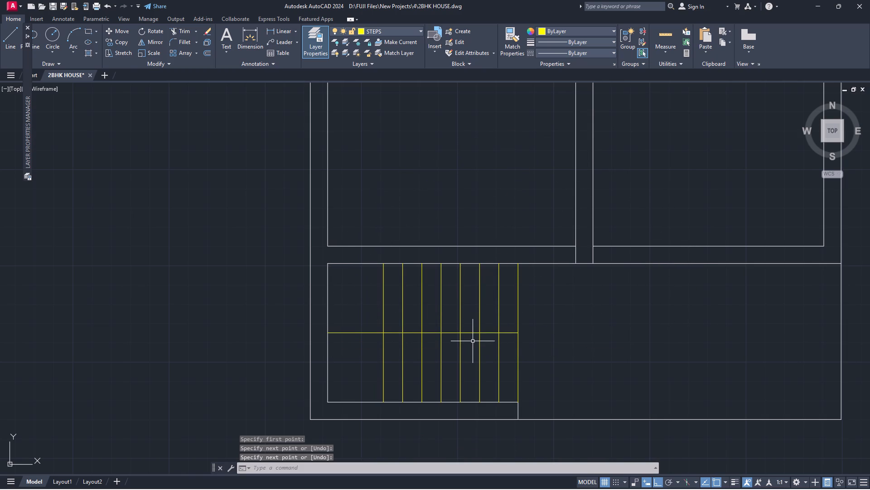
Offset the staircase's horizontal centre line 2" below and 2" above.
scroll(473, 341, up, 1)
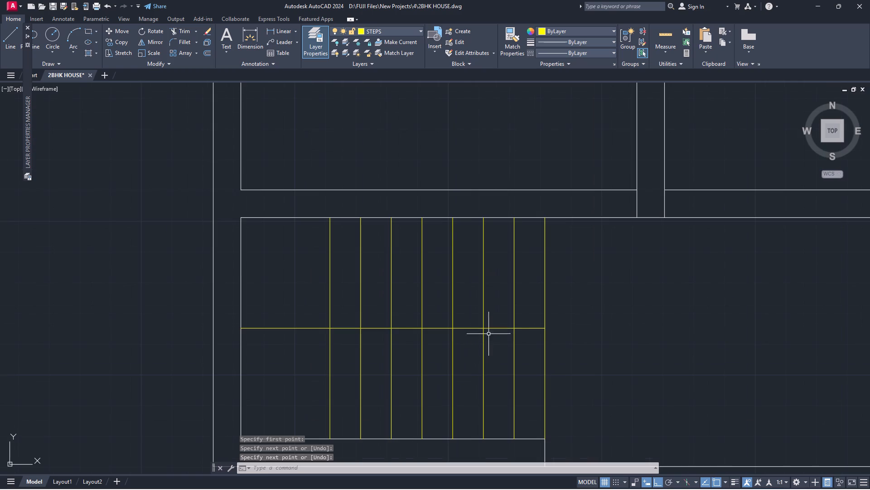
click(502, 328)
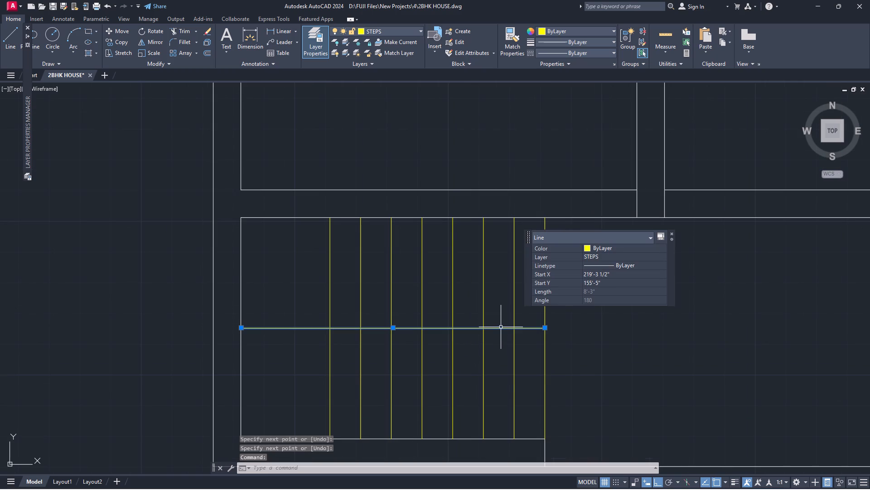
key(o)
key(Return)
key(Return)
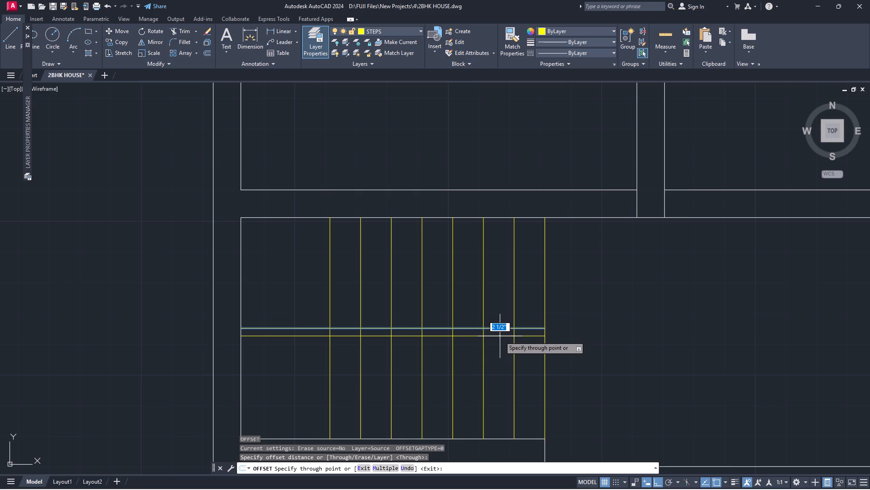
key(2)
key(Return)
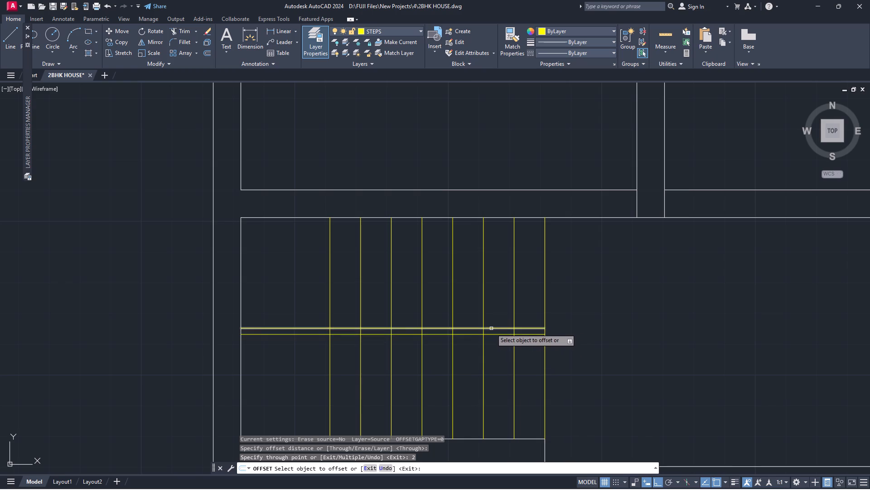
click(491, 328)
key(2)
key(Return)
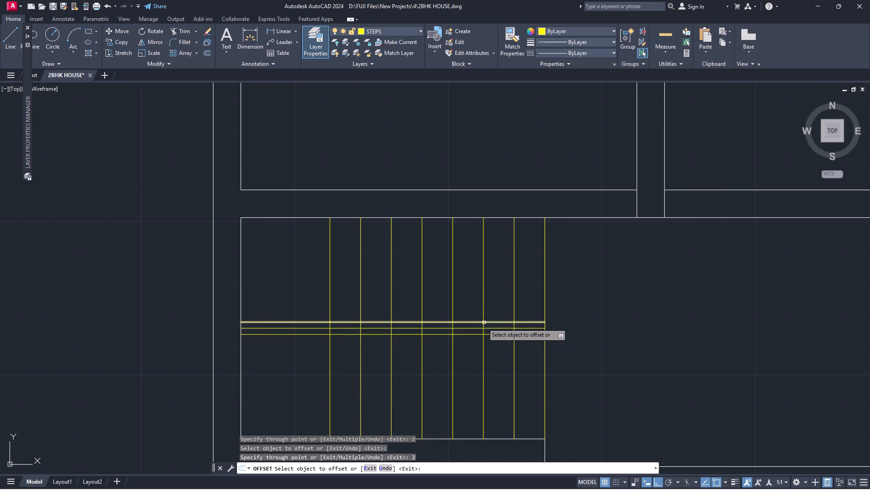
Offset the leftmost step line 2" to the left.
click(330, 332)
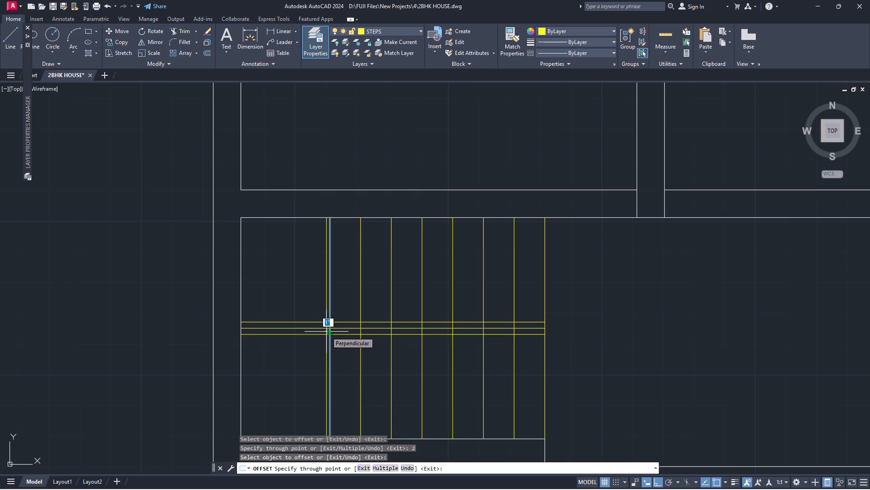
key(2)
key(Return)
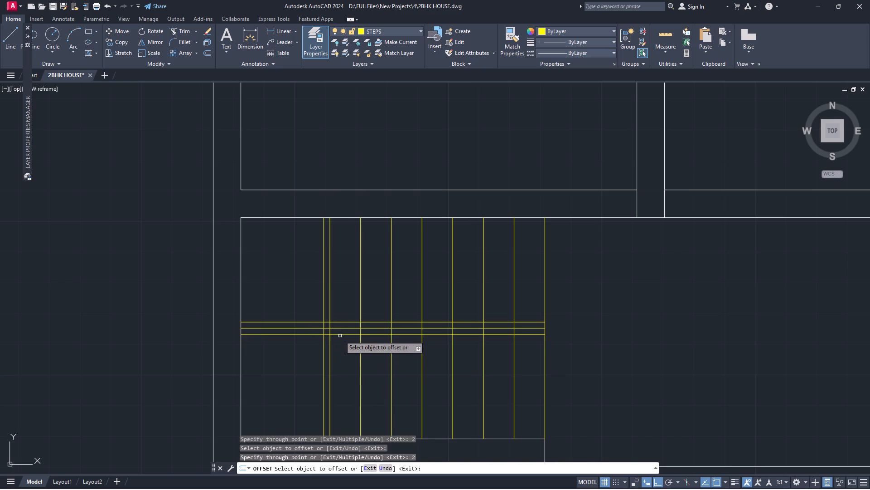
key(Escape)
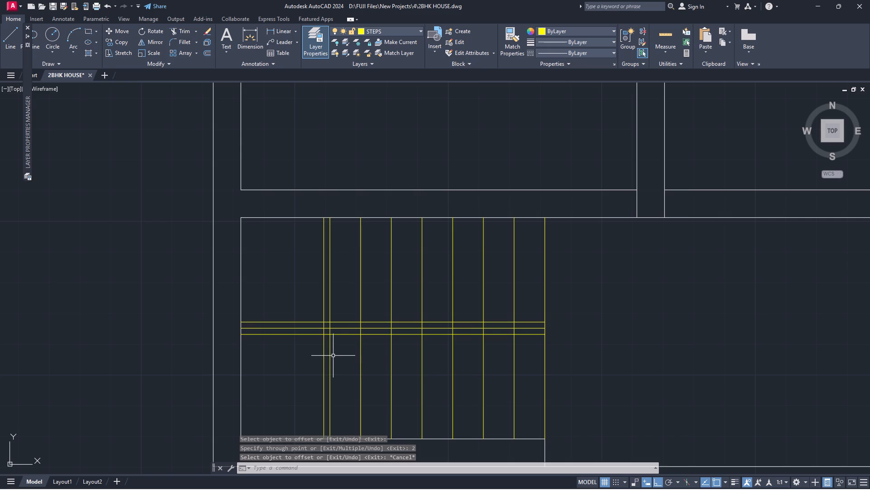
Trim the step lines and the short centre-line piece at the left end out of the strip between the two horizontal offset lines.
scroll(329, 355, up, 3)
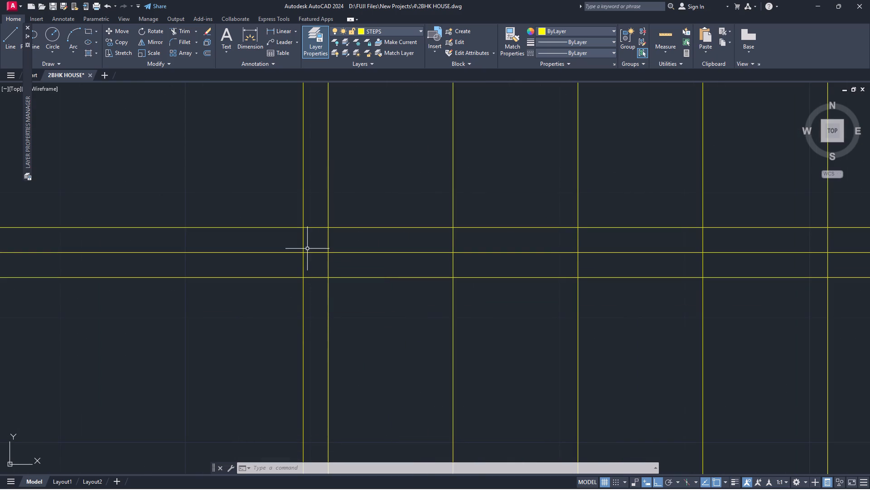
click(314, 252)
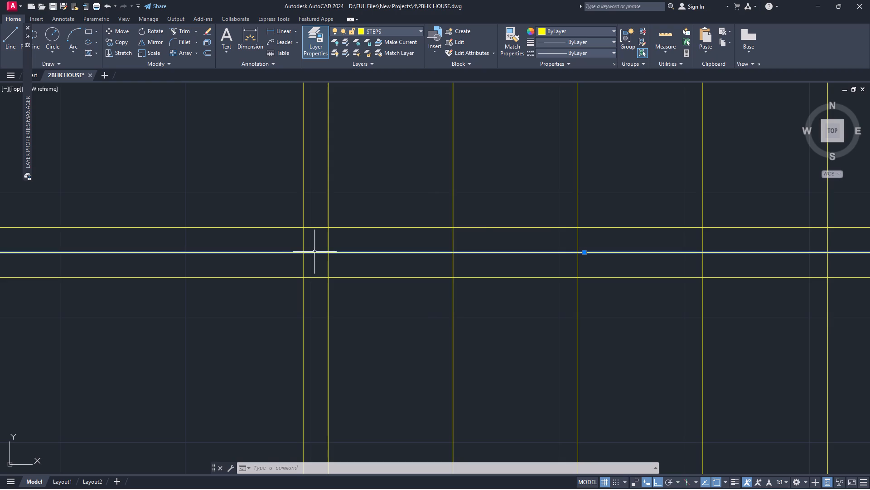
key(Escape)
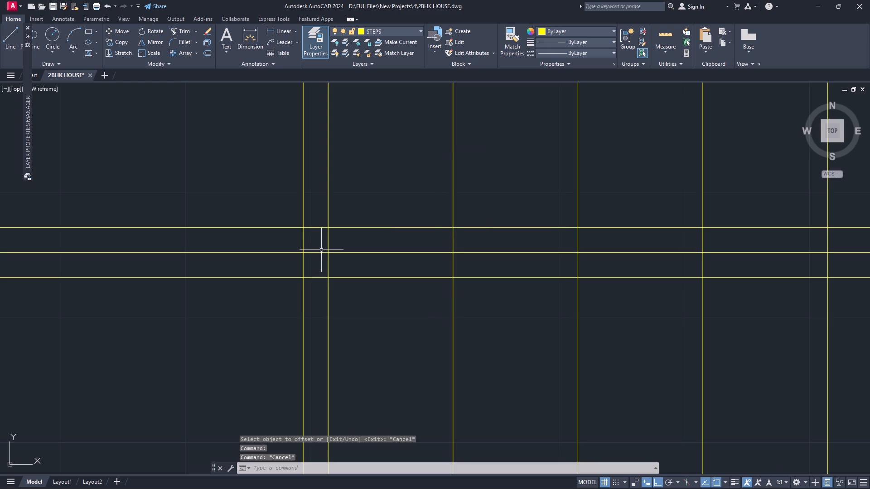
text(TR)
key(Return)
click(321, 253)
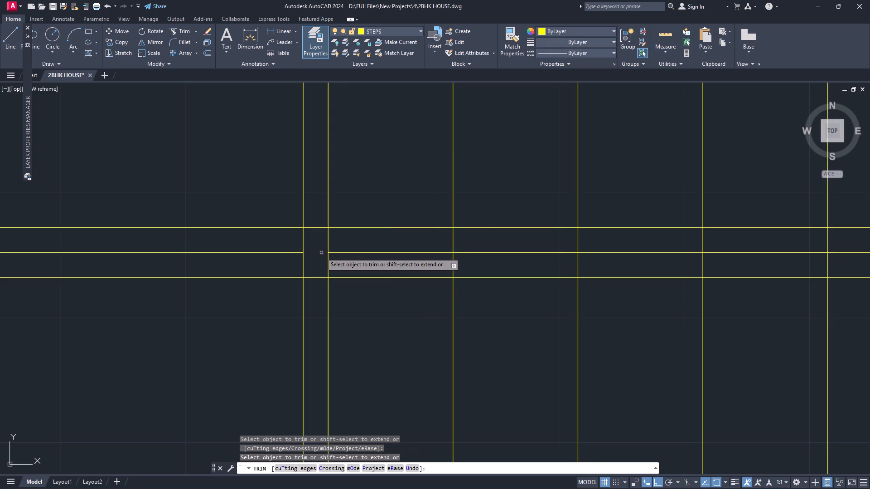
click(322, 242)
scroll(386, 244, down, 3)
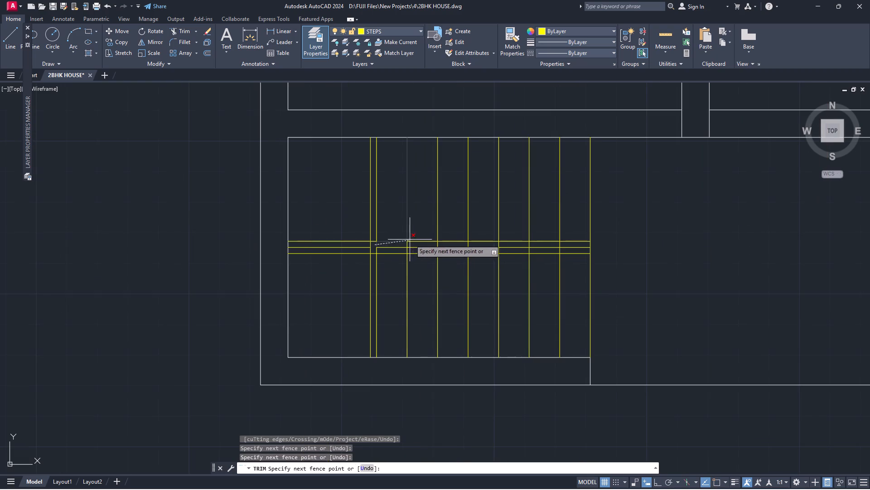
click(584, 245)
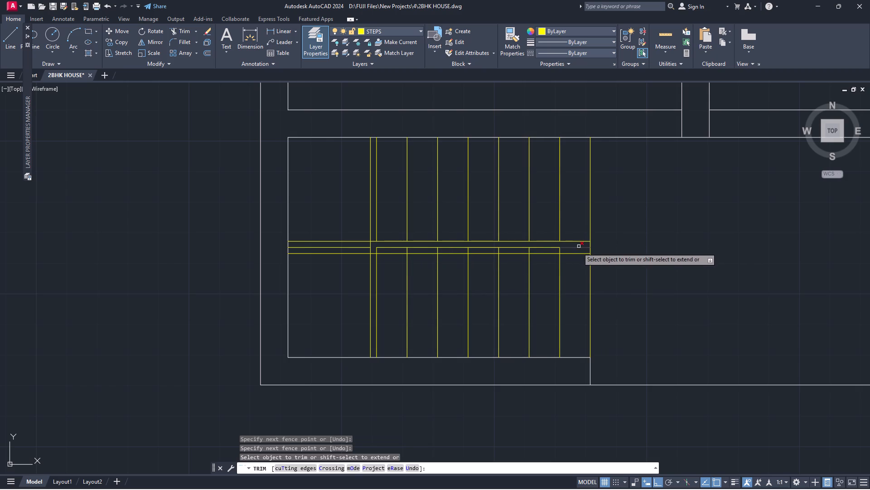
click(565, 252)
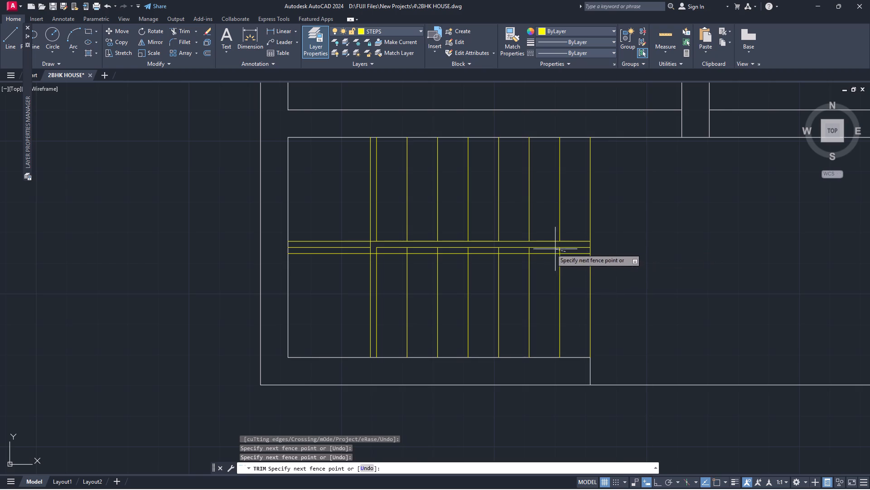
click(374, 251)
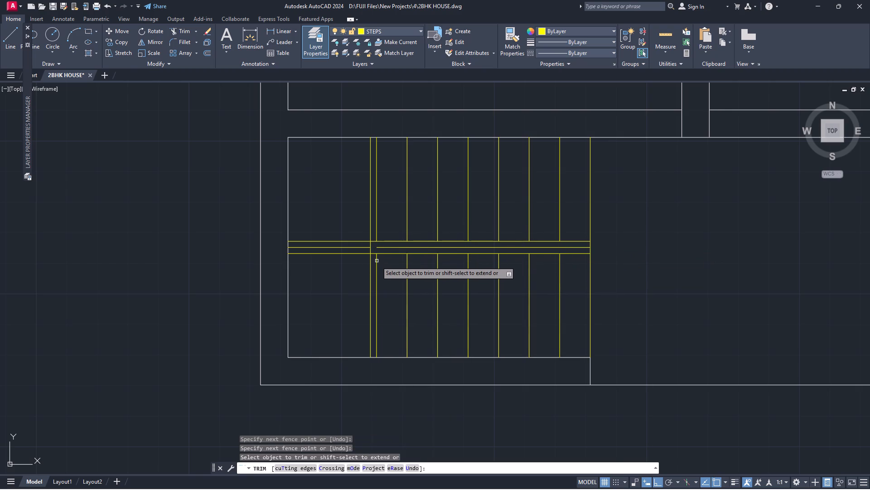
Trim the left offset line above and below the strip, and both horizontal offset lines beyond it, to close the handrail outline.
click(371, 275)
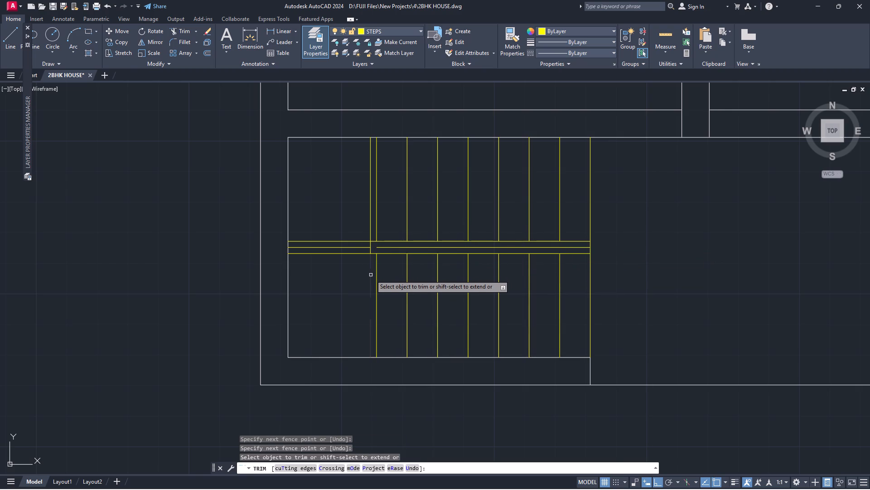
click(369, 231)
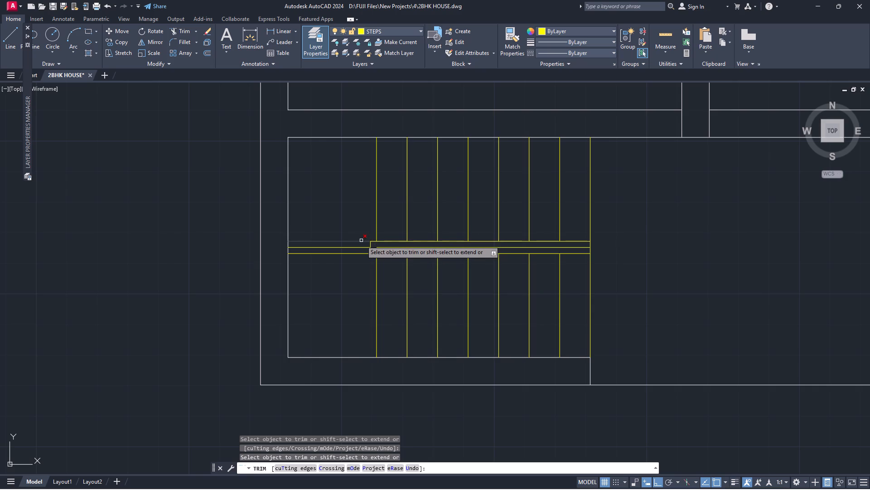
click(361, 240)
click(356, 254)
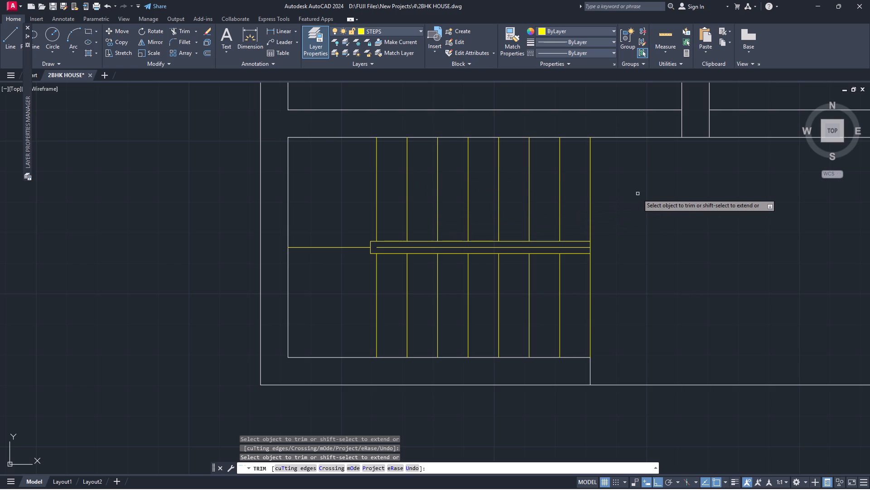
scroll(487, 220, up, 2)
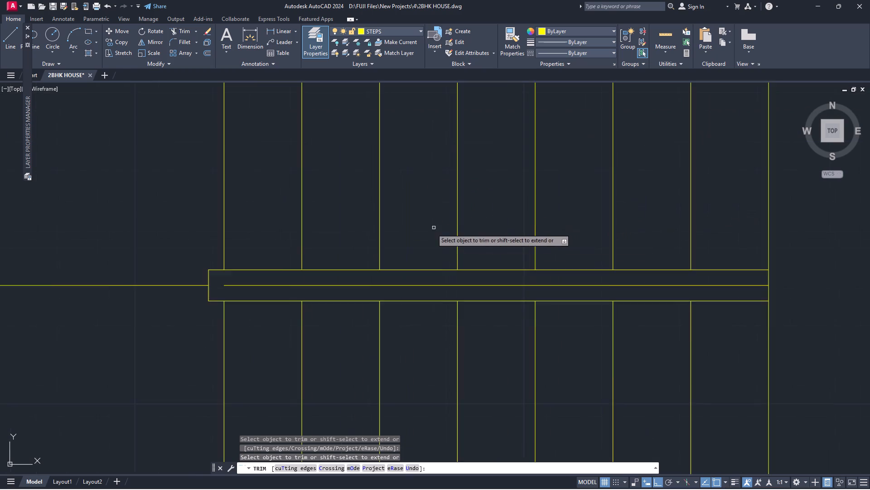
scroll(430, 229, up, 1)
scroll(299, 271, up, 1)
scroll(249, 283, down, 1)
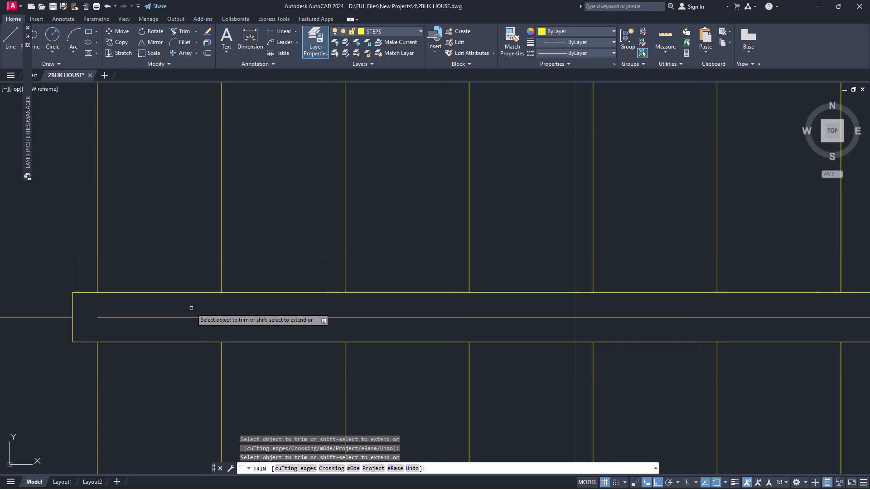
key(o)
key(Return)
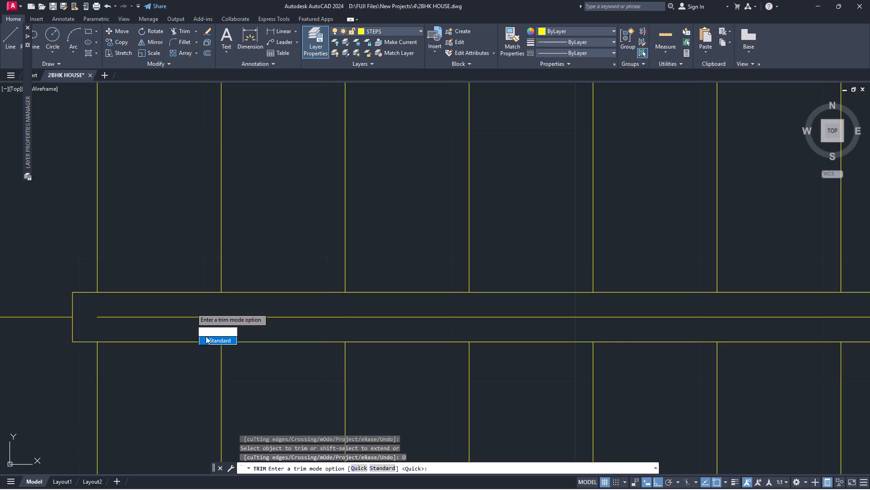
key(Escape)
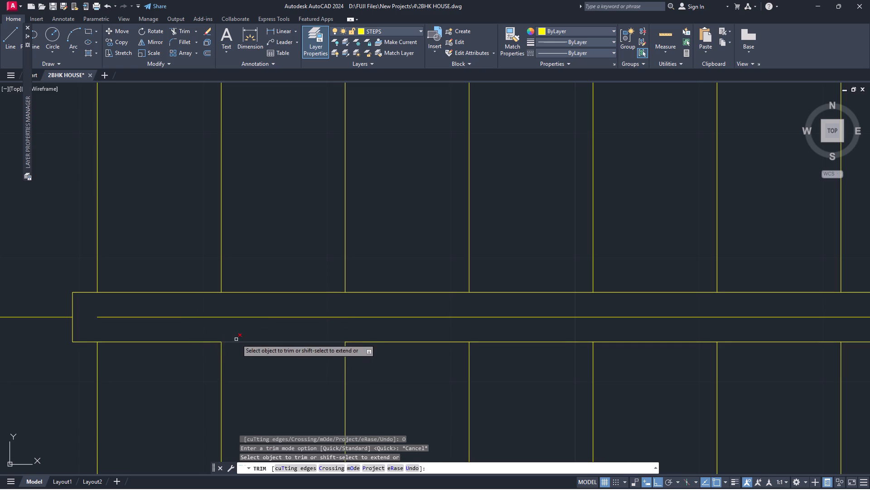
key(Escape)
Offset the handrail outline's lower, upper and left end lines 1" inward.
key(o)
key(Return)
key(Return)
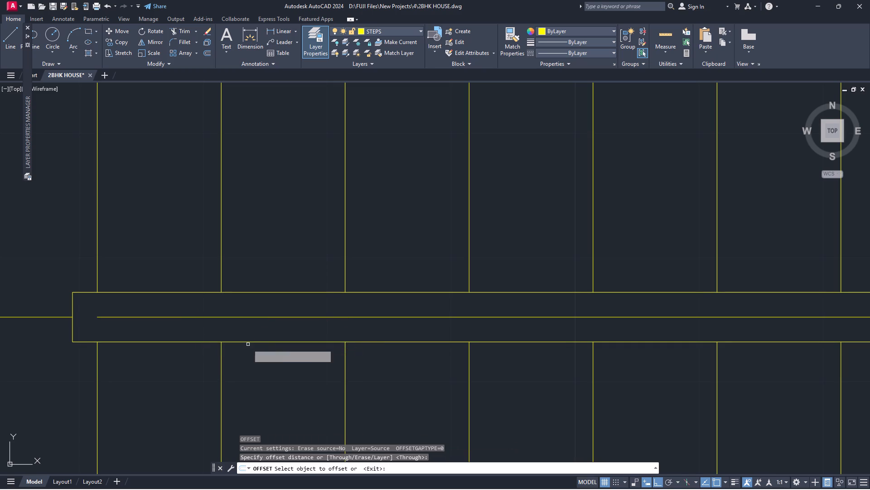
click(249, 342)
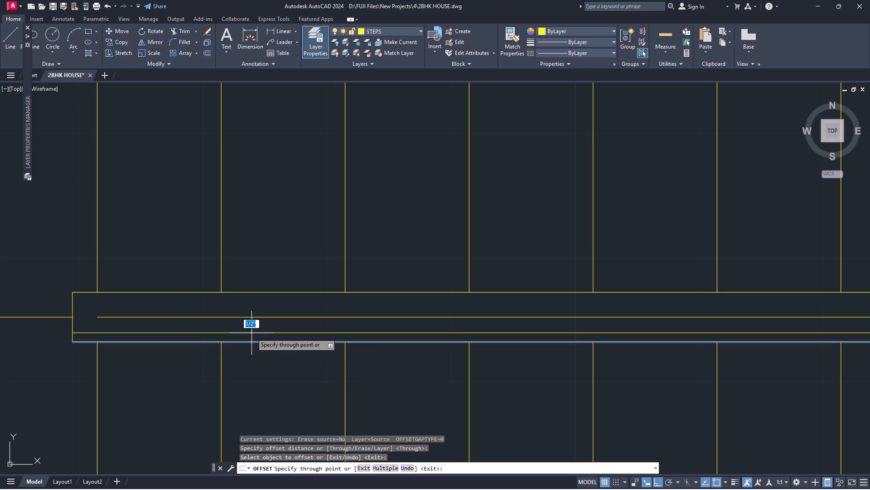
key(1)
key(Return)
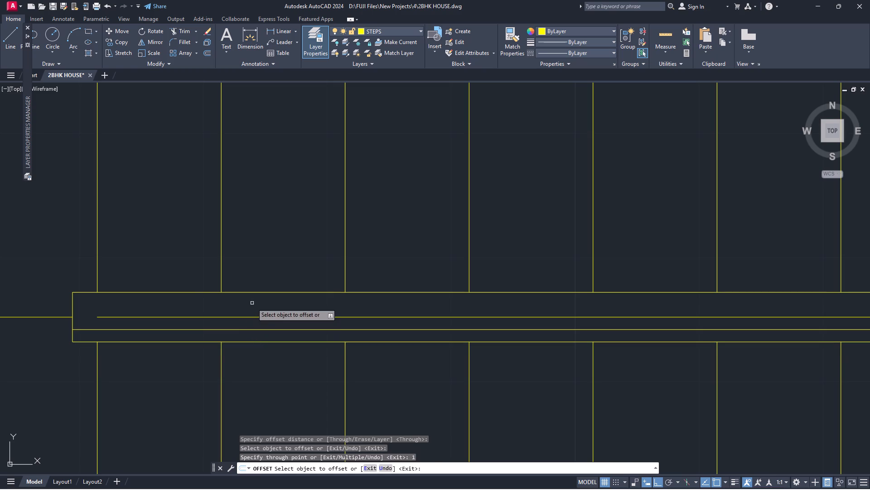
click(255, 293)
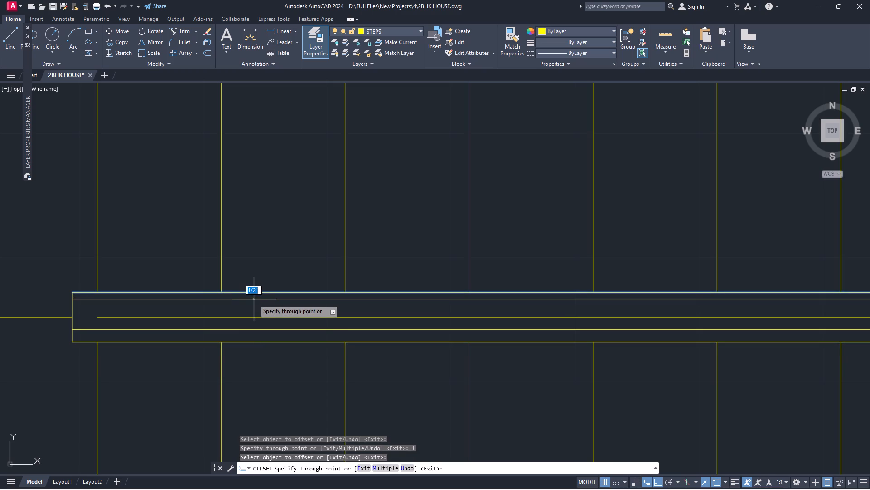
key(1)
key(Return)
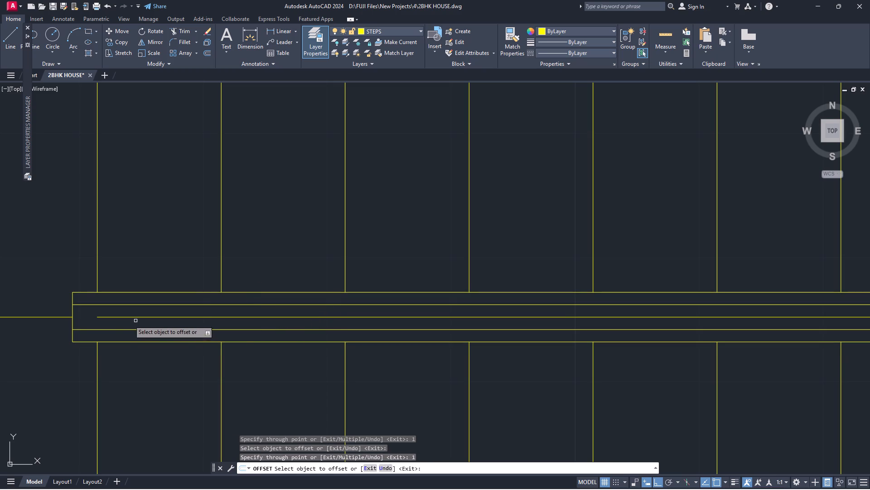
click(72, 319)
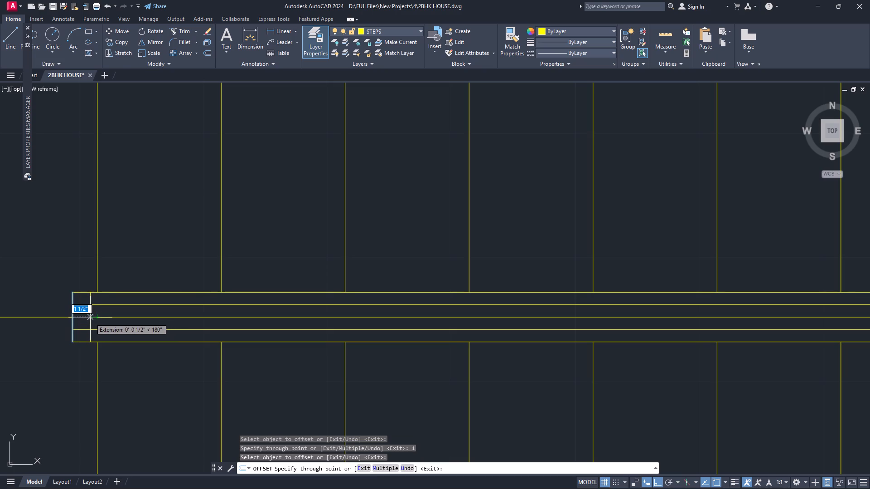
key(1)
key(Return)
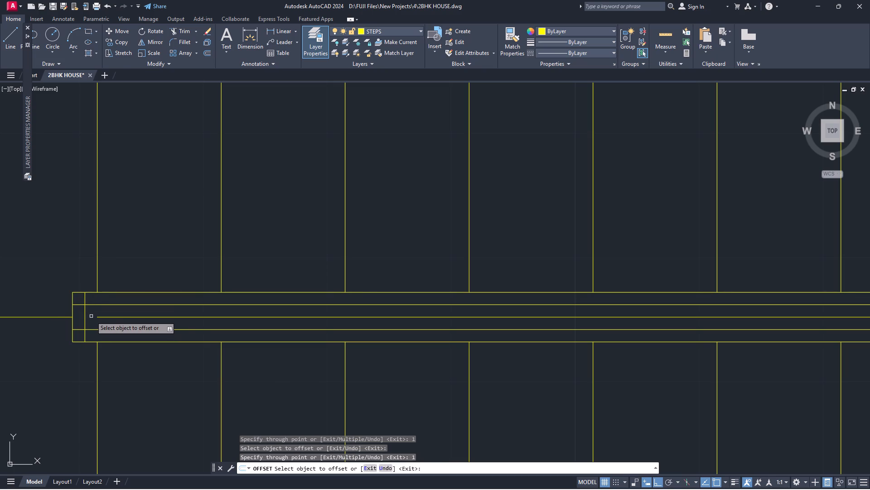
key(Escape)
Trim the overlapping ends at the inner handrail outline's two left corners and remove the centre line inside the handrail.
text(TR)
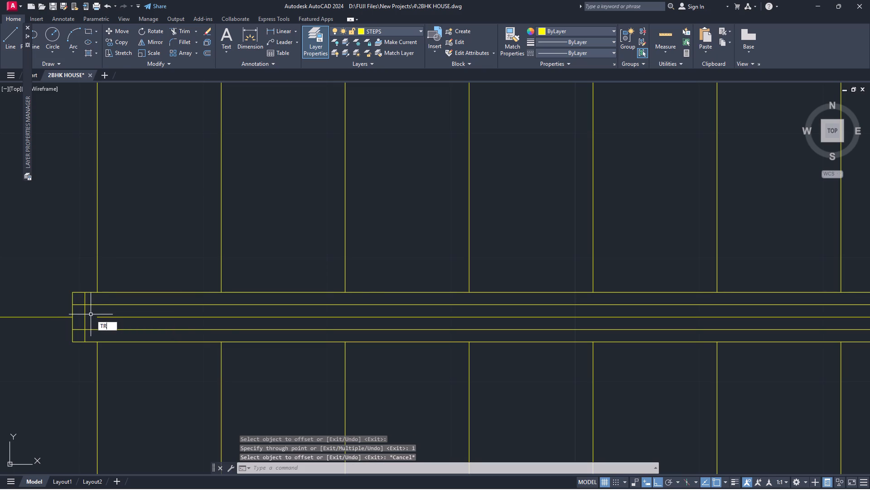
key(Return)
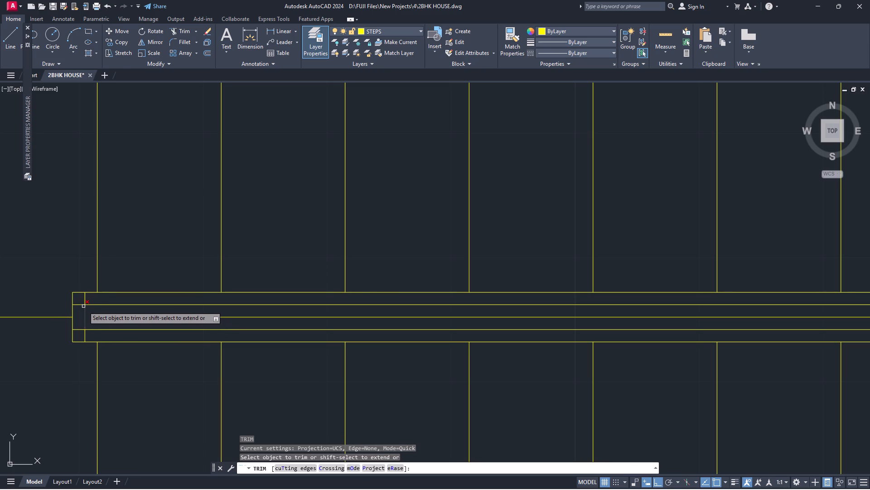
click(81, 305)
click(81, 298)
click(86, 297)
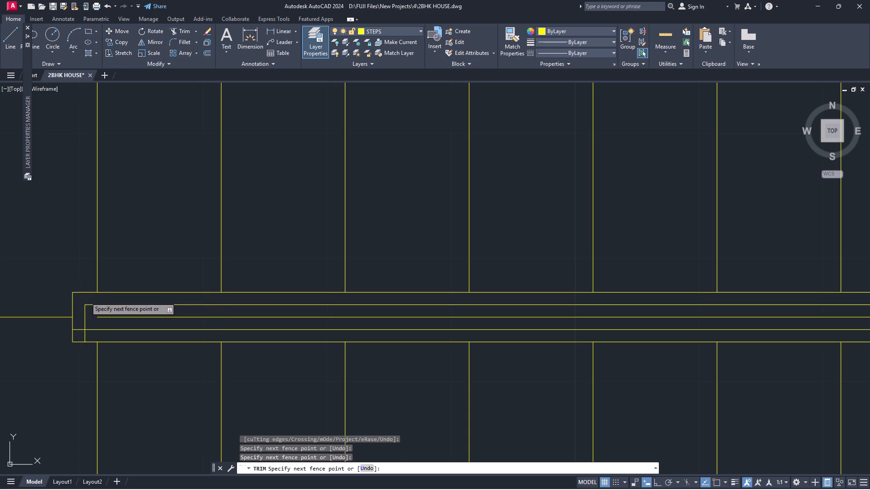
click(80, 326)
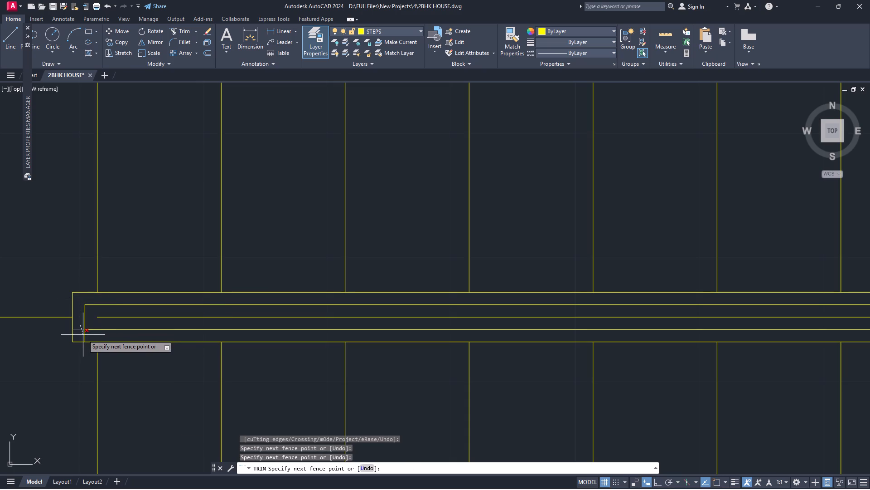
click(86, 335)
click(158, 318)
scroll(184, 307, down, 3)
scroll(312, 320, up, 2)
scroll(499, 312, down, 2)
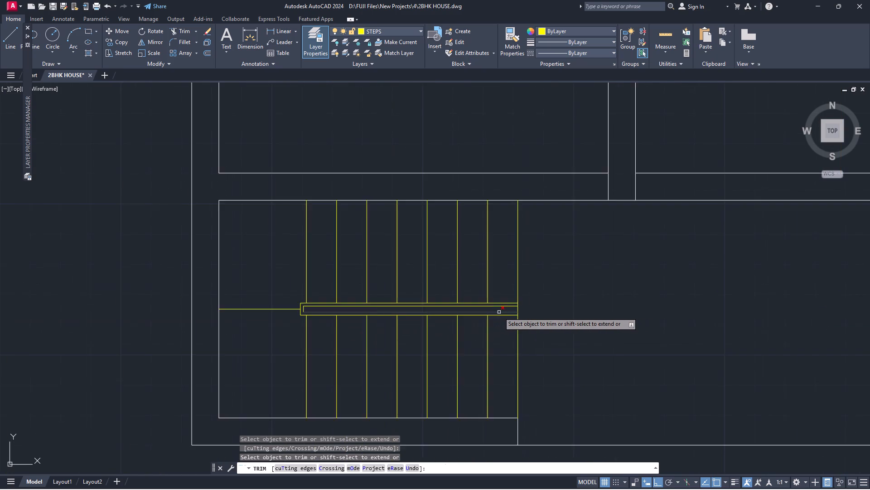
scroll(499, 312, down, 1)
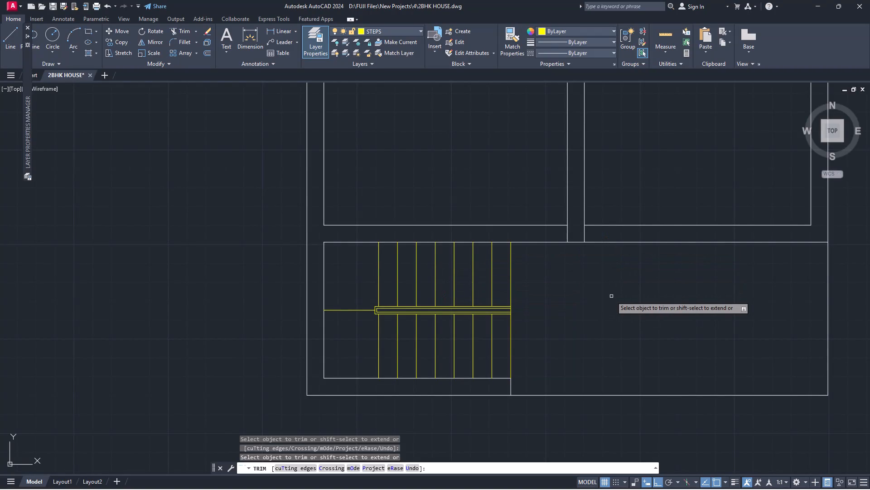
key(Escape)
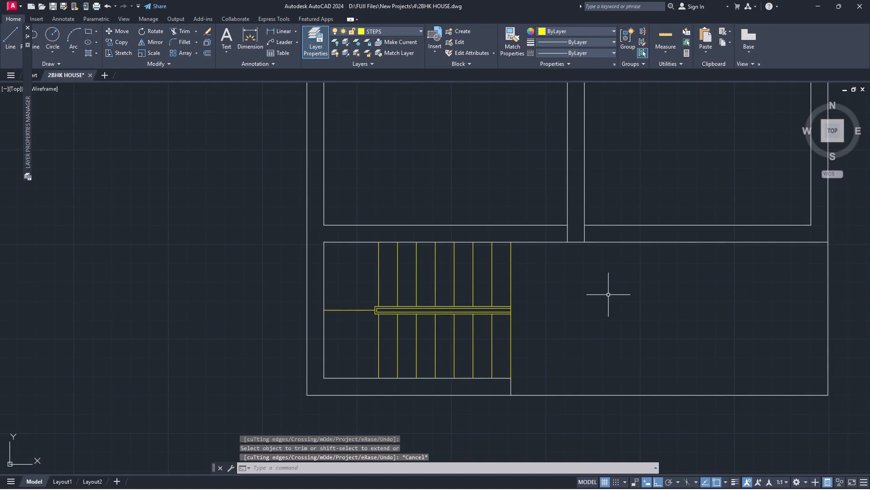
Trim the short vertical partition's line ends inside the horizontal walls above and below it, and the lower wall's line across the partition junction.
scroll(633, 277, down, 2)
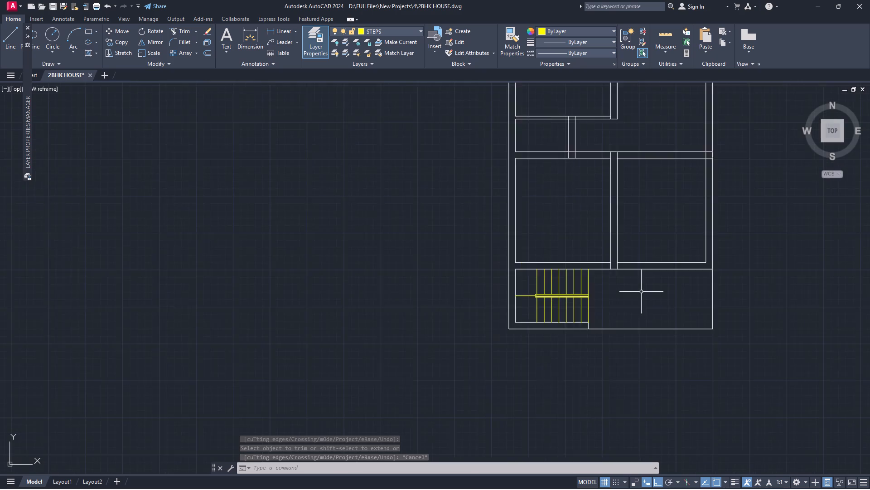
scroll(639, 292, down, 1)
scroll(730, 275, up, 3)
scroll(612, 241, down, 2)
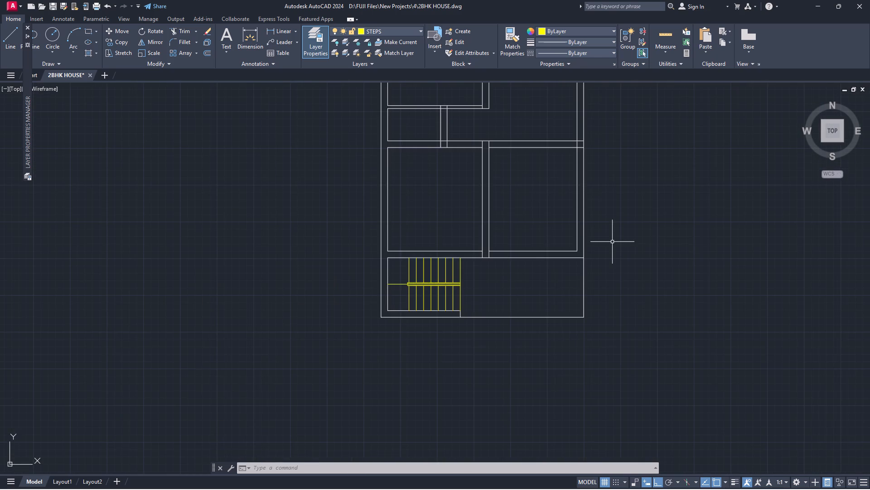
scroll(612, 242, down, 2)
scroll(636, 173, up, 2)
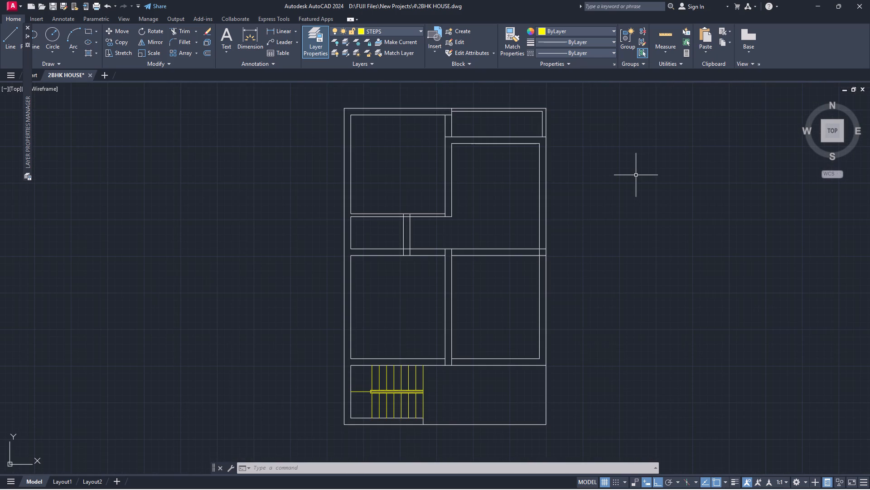
text(TR)
key(Return)
scroll(436, 243, up, 2)
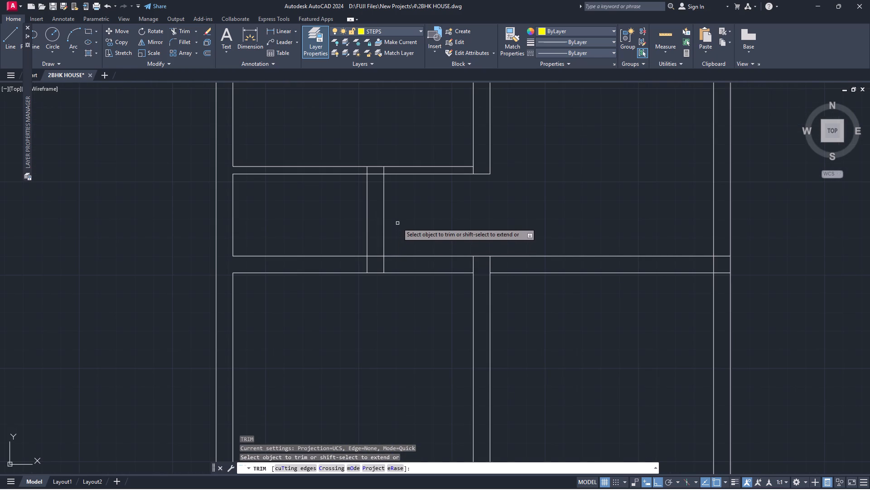
click(366, 172)
click(383, 171)
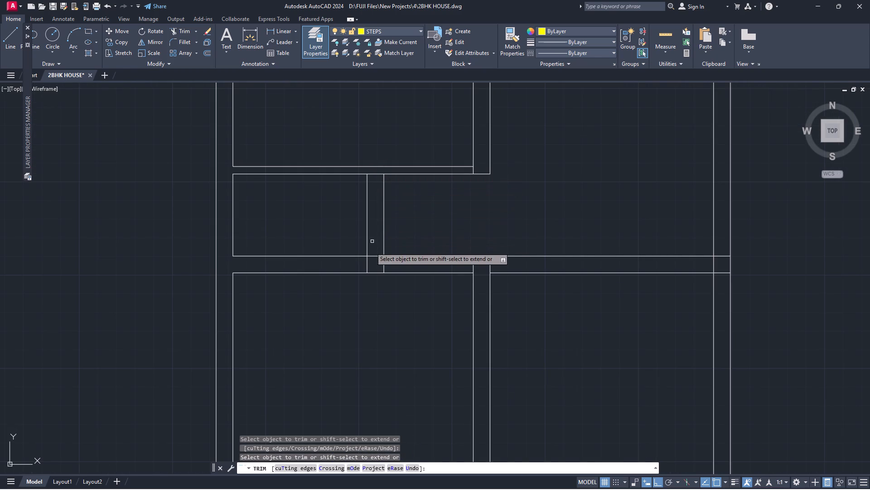
click(367, 265)
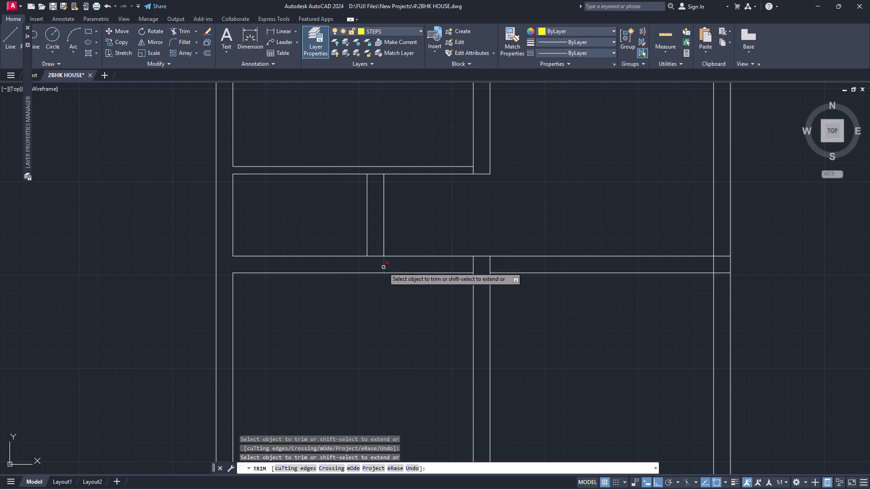
click(383, 267)
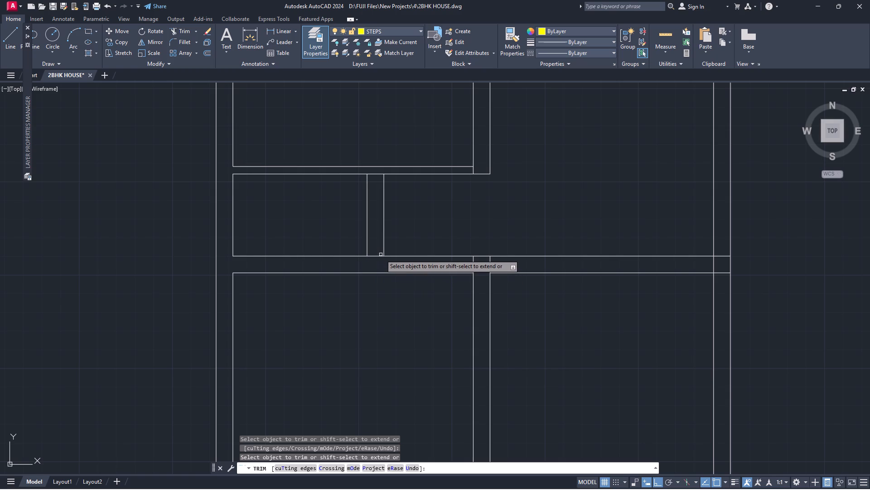
click(380, 256)
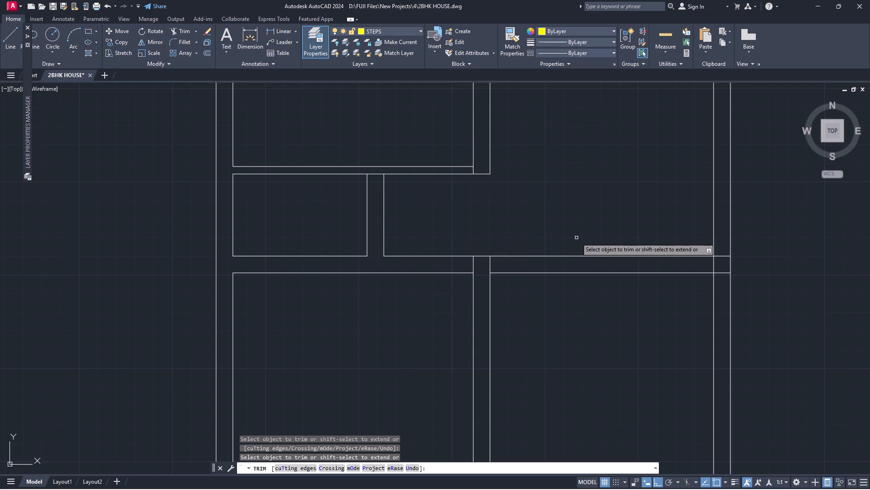
Trim the overlapping lines where the middle horizontal wall meets the right outer wall to open the wall junction.
scroll(574, 240, down, 2)
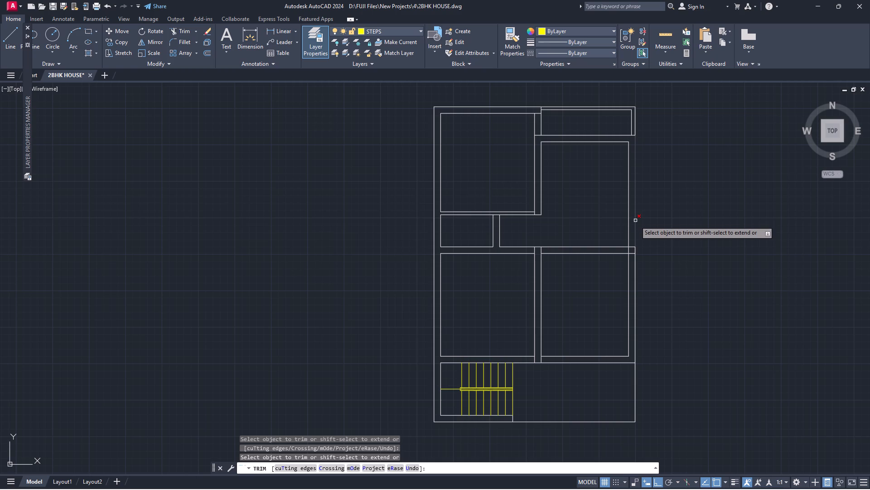
scroll(633, 243, up, 2)
click(627, 246)
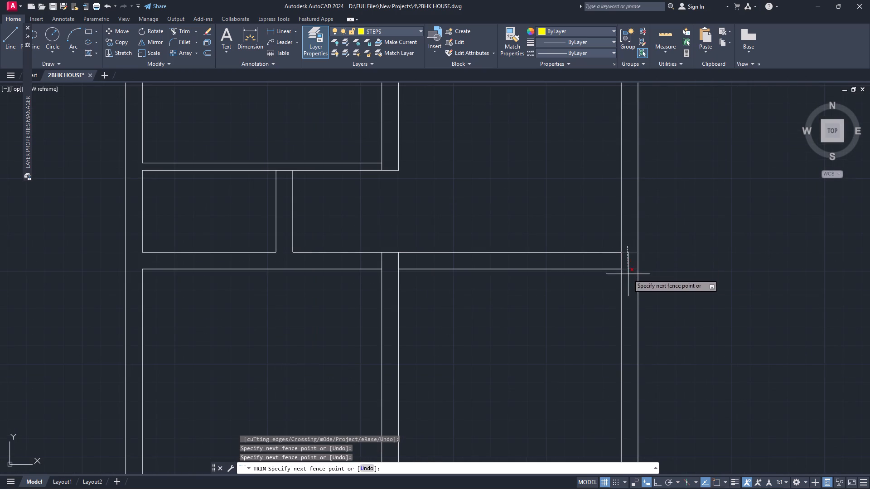
click(628, 274)
click(622, 264)
scroll(643, 252, down, 3)
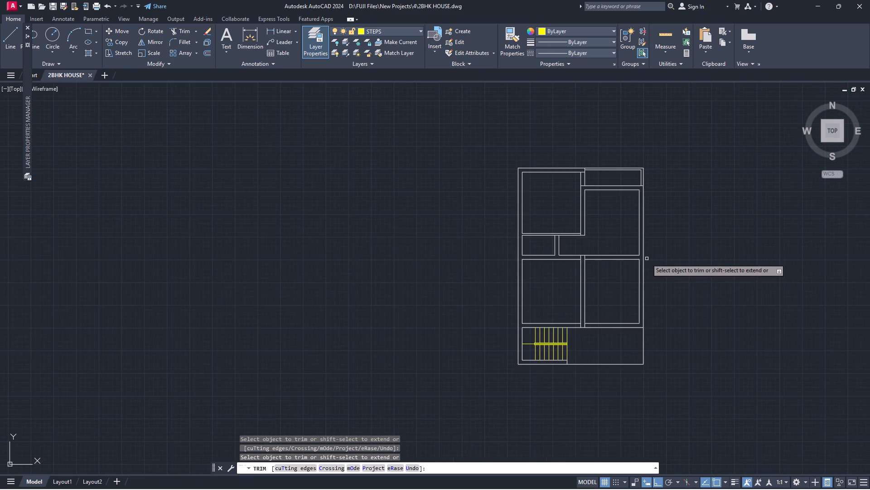
scroll(650, 268, up, 2)
scroll(650, 268, down, 1)
scroll(650, 270, up, 1)
scroll(649, 272, down, 2)
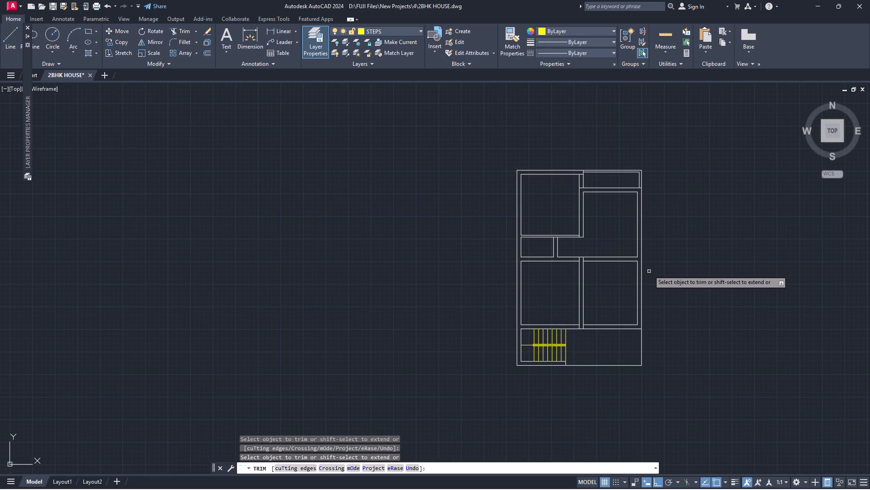
key(Escape)
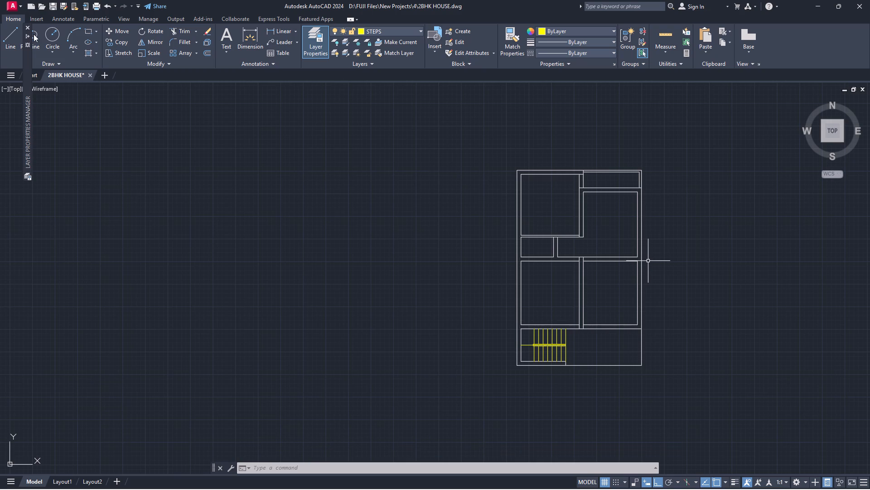
Create a layer named WINDOW with blue colour 170 and make it the current layer.
click(85, 44)
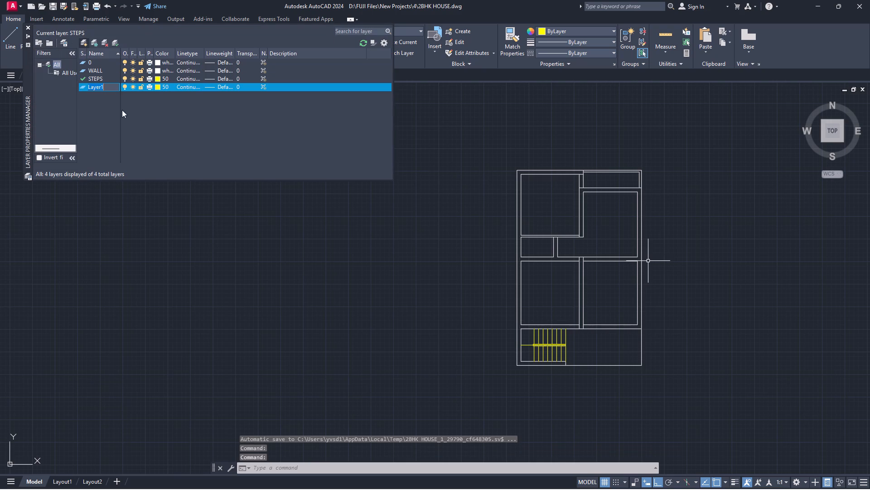
text(WINDOW)
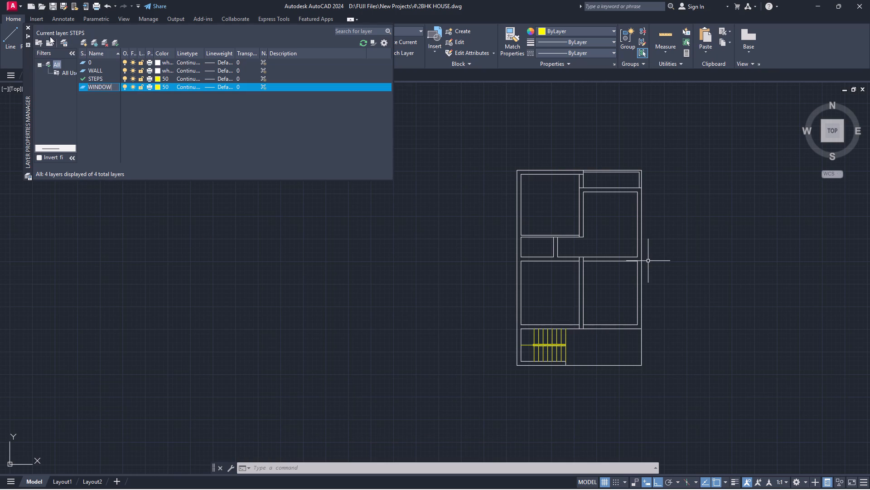
click(156, 85)
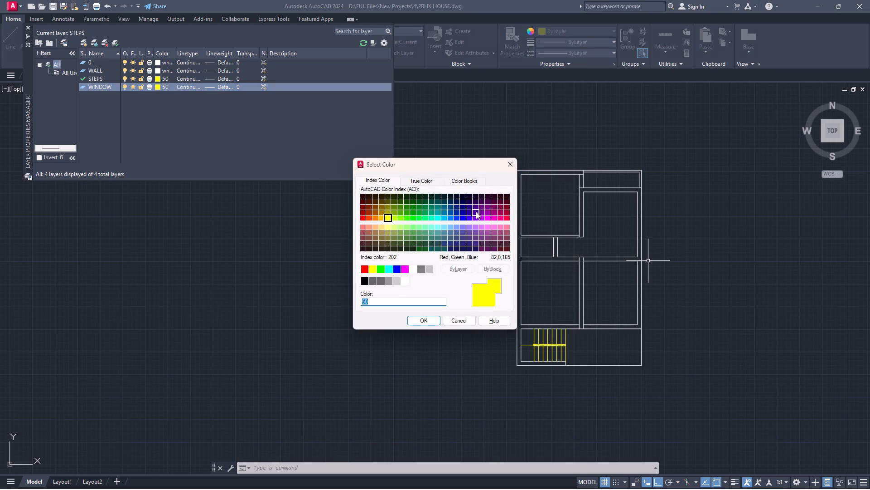
click(462, 219)
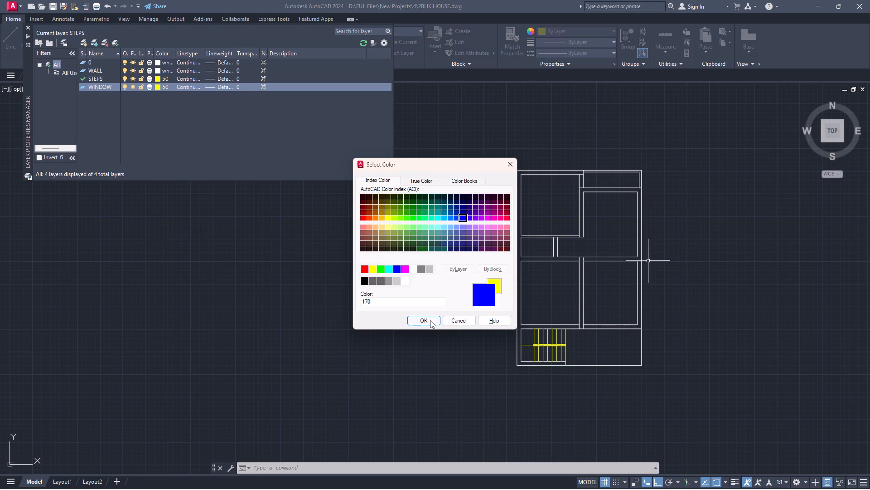
click(430, 320)
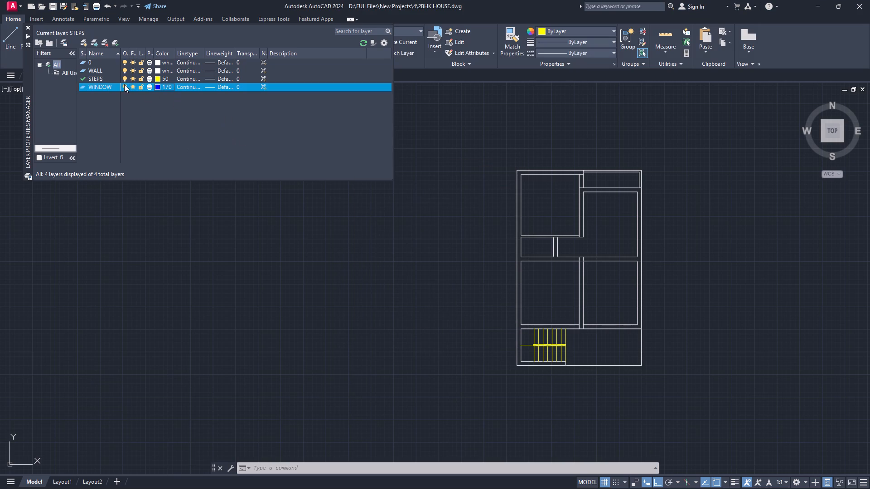
double_click(112, 86)
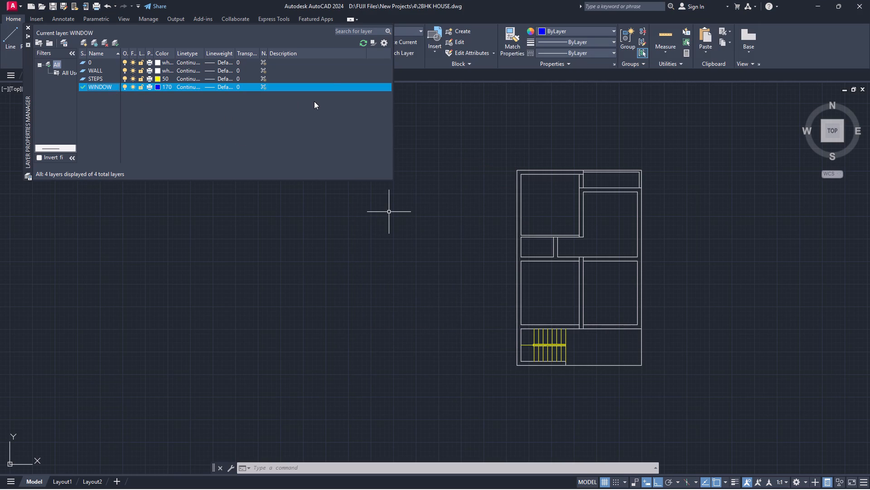
click(26, 37)
click(27, 37)
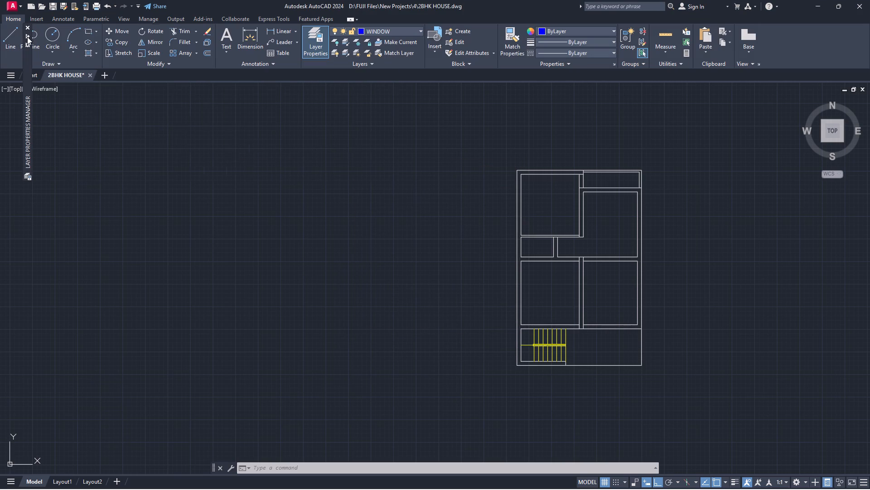
Draw a 5' by 9" rectangle for the window in the empty space to the right of the plan.
scroll(707, 314, up, 2)
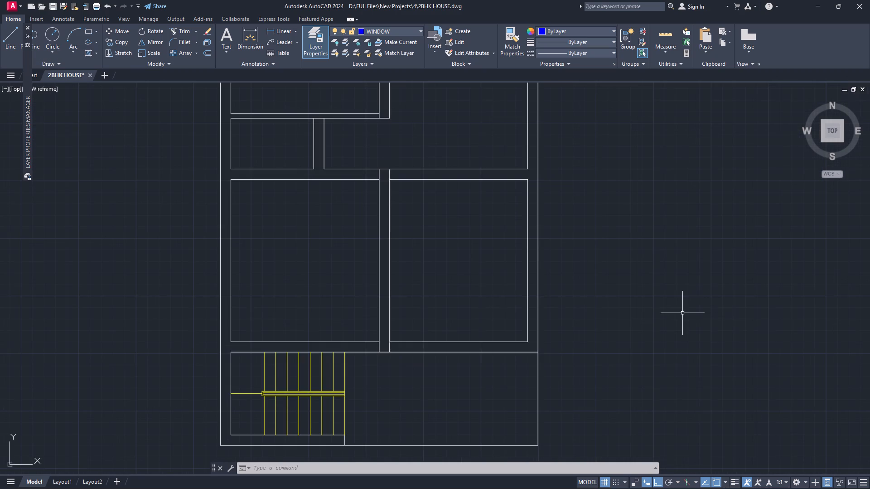
scroll(680, 314, up, 1)
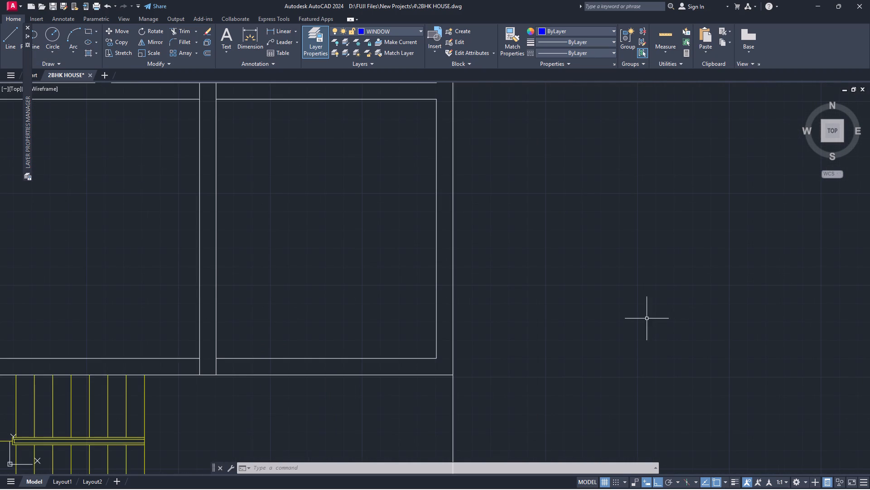
text(RE)
key(c)
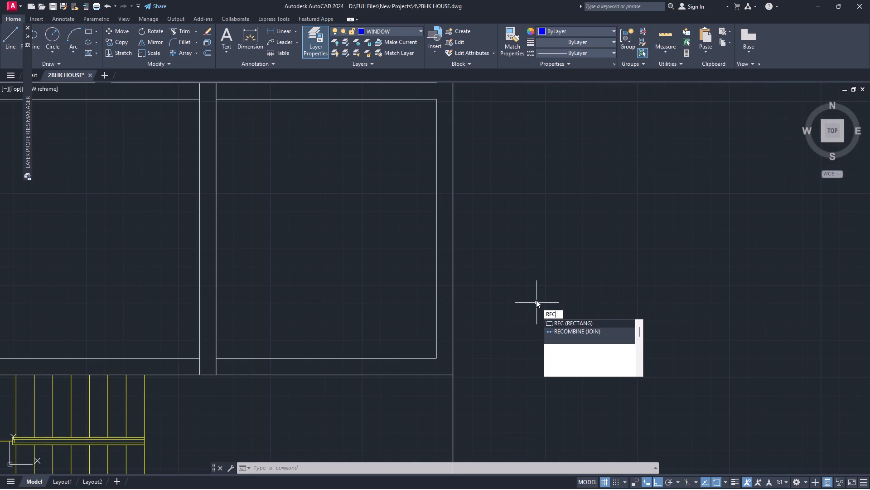
key(Return)
click(536, 299)
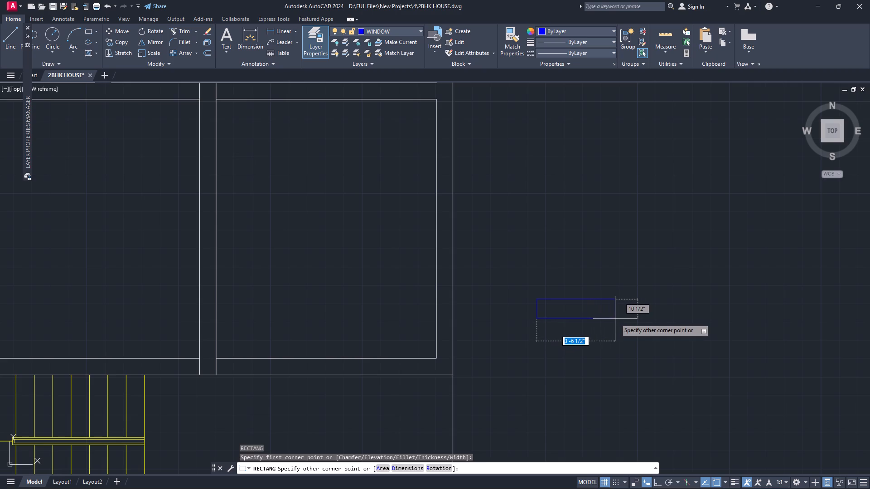
key(5)
key(Tab)
key(Tab)
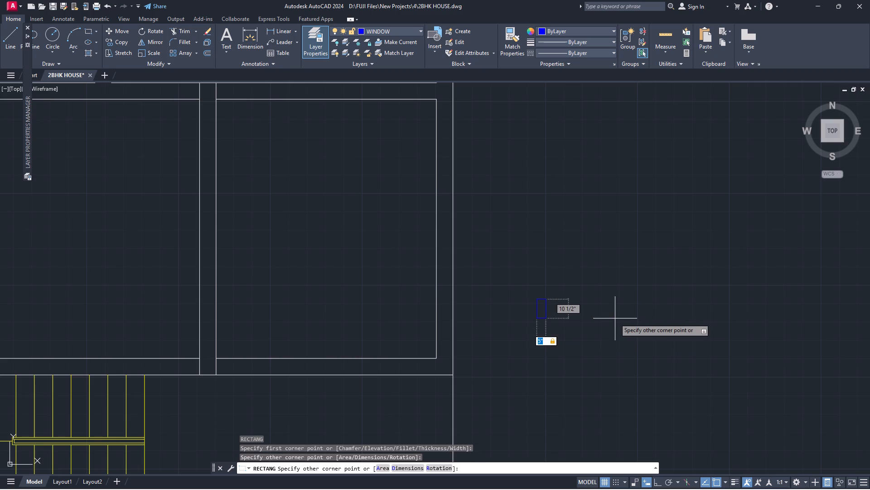
text(5')
key(Tab)
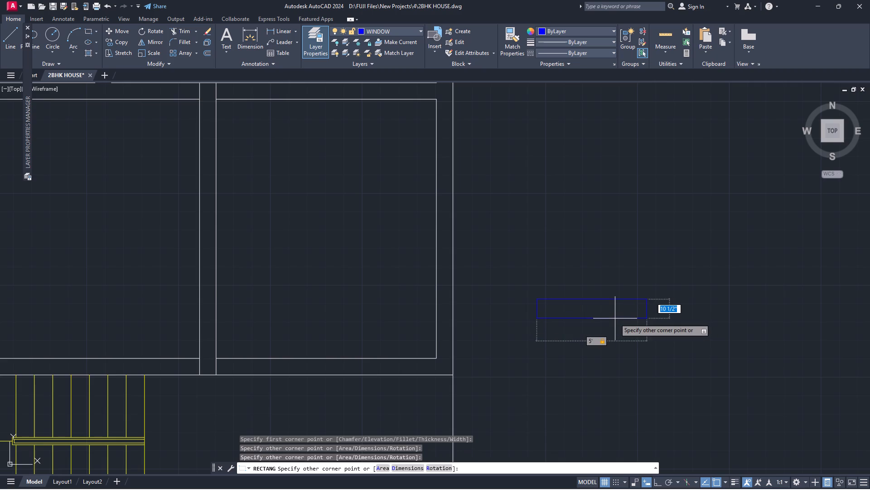
key(9)
key(Return)
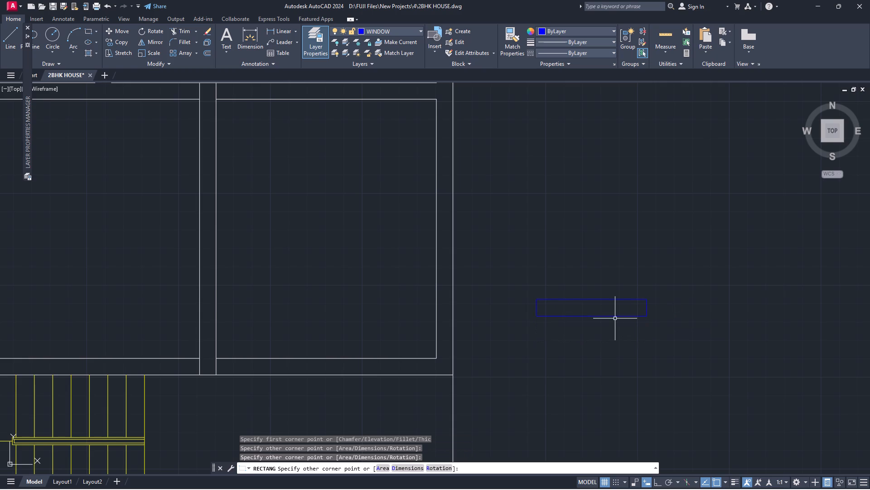
Draw a horizontal centre line through the window rectangle between the midpoints of its short sides.
key(l)
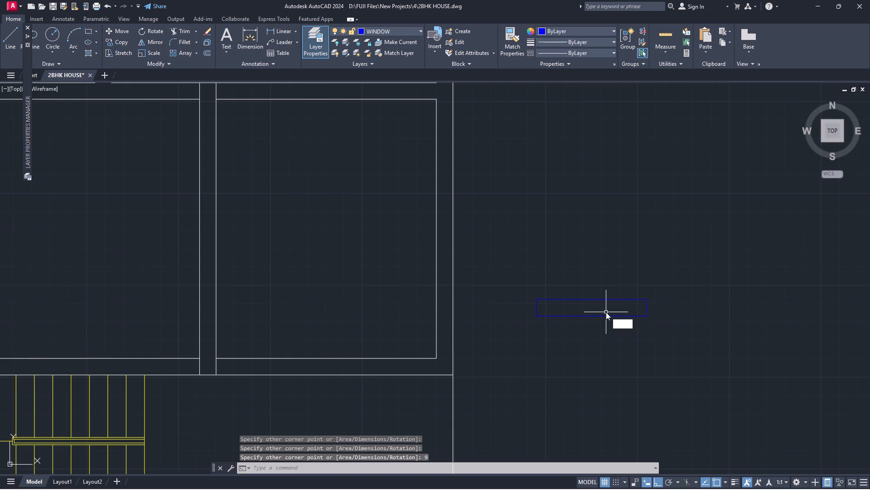
key(Return)
scroll(546, 307, up, 2)
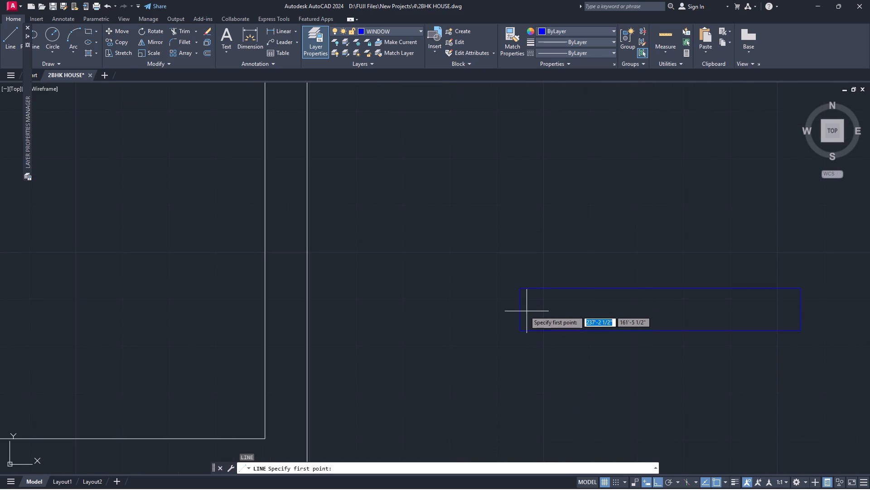
click(518, 309)
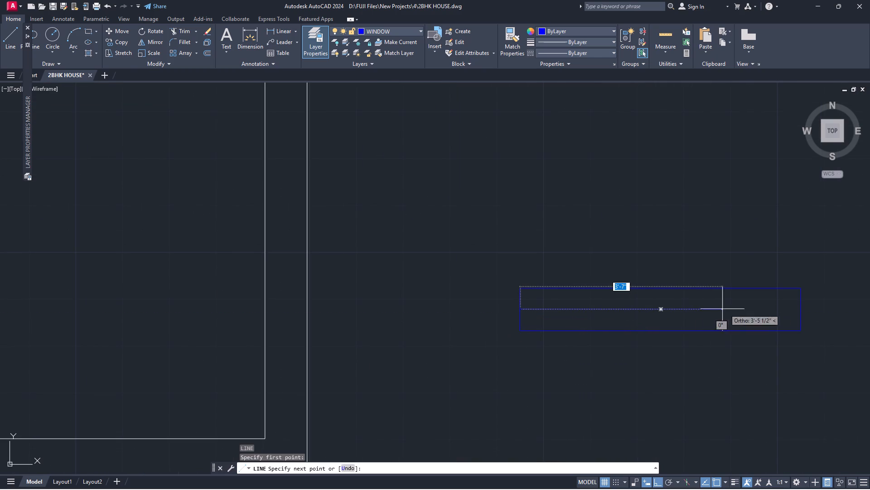
click(802, 309)
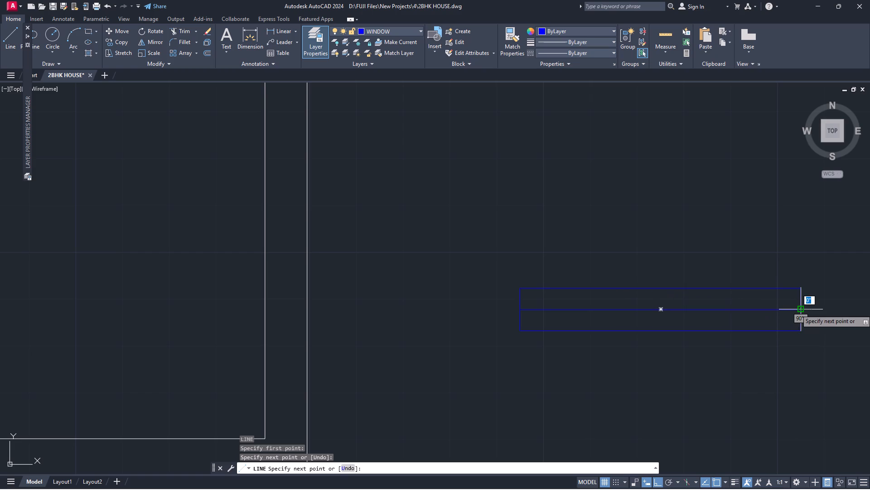
key(space)
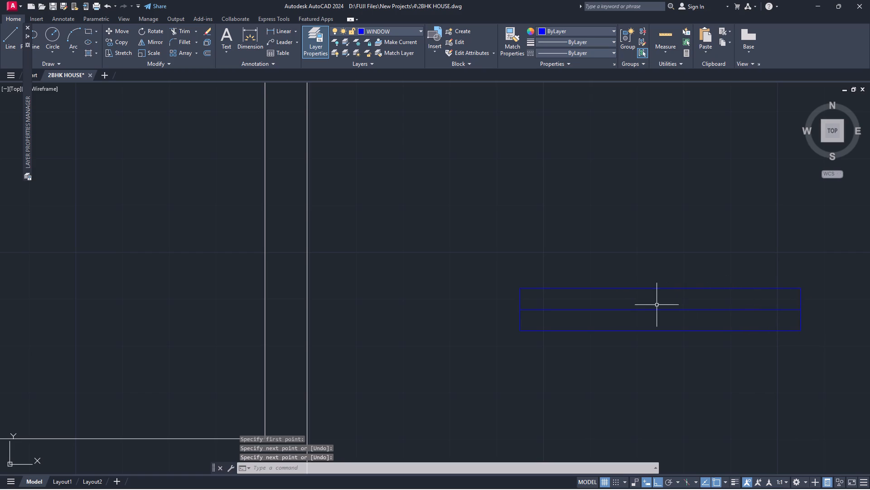
Group the window rectangle and its centre line into one object.
click(481, 256)
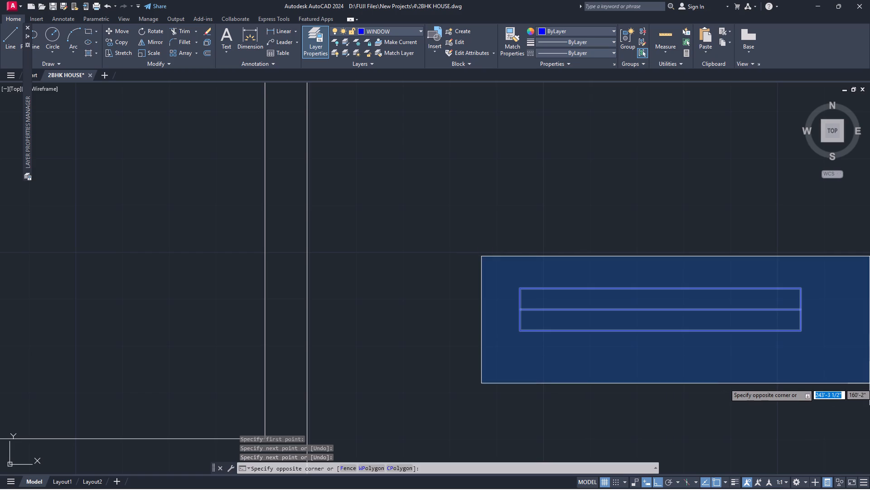
click(833, 380)
key(g)
key(Return)
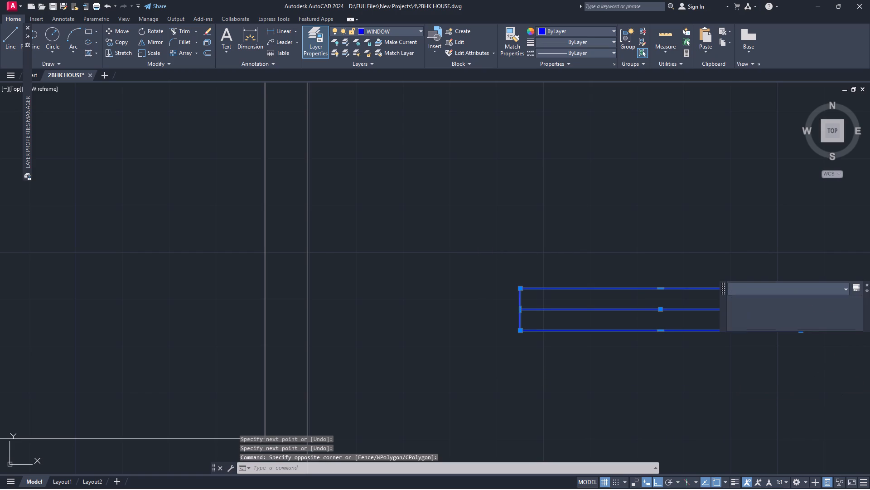
Copy the window group from its bottom midpoint into the bottom walls of the two lower rooms, at each room's right-hand end.
click(653, 288)
text(CO)
key(Return)
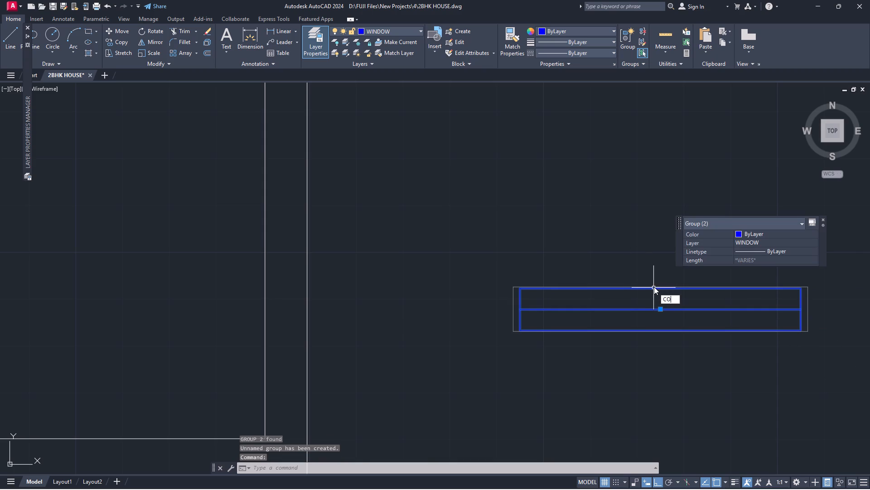
click(662, 330)
scroll(550, 304, down, 4)
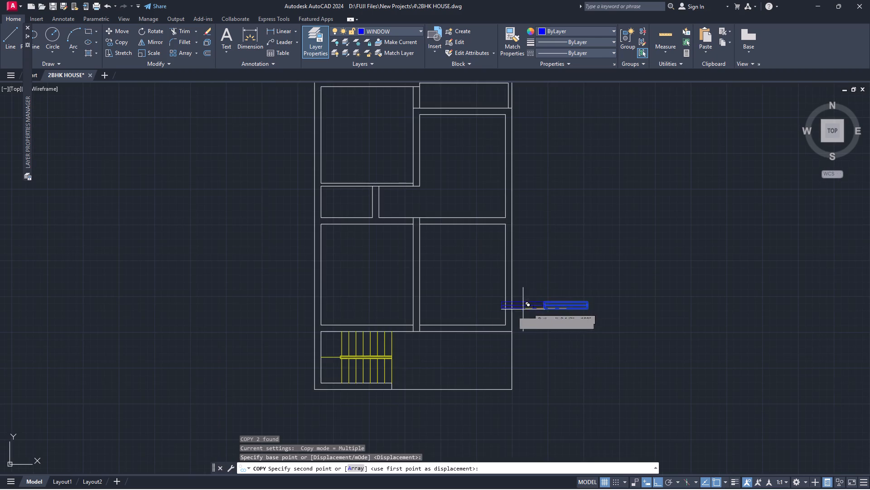
scroll(476, 315, up, 2)
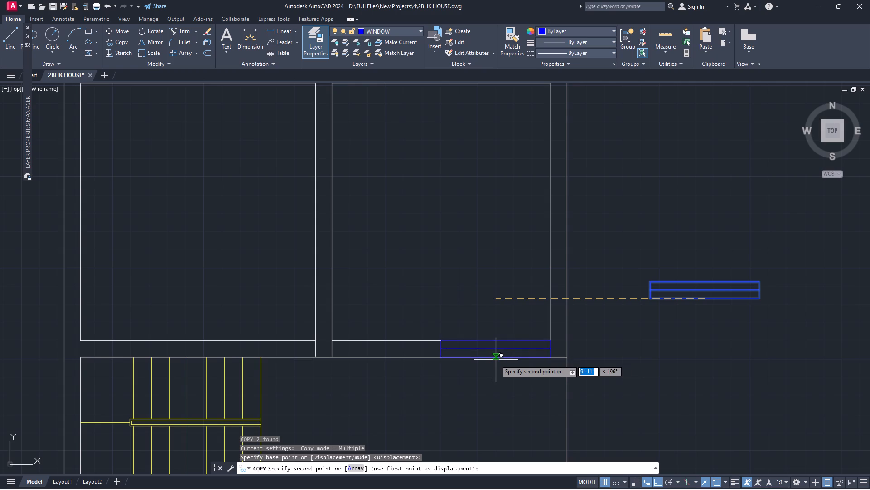
click(495, 360)
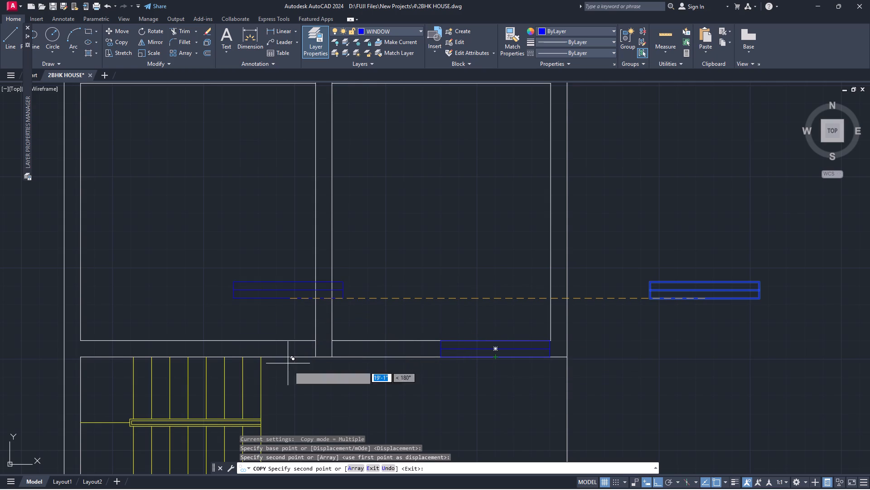
click(261, 358)
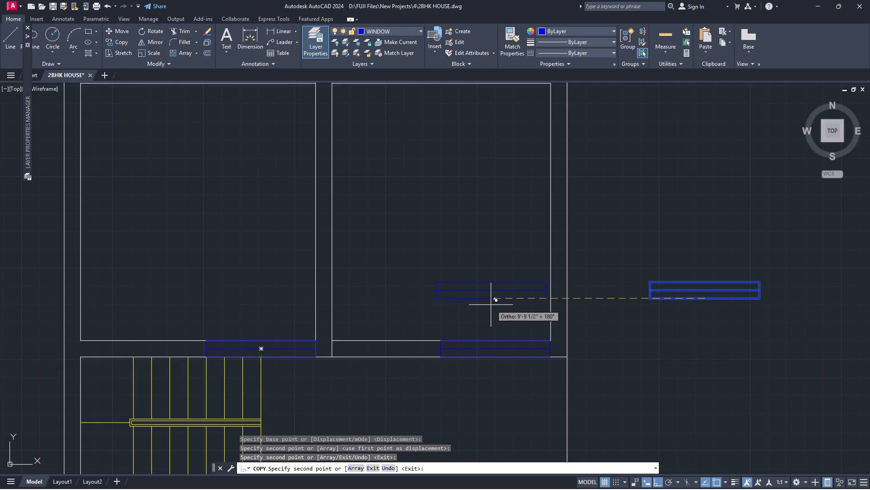
scroll(494, 304, down, 2)
scroll(507, 259, down, 1)
scroll(517, 198, up, 2)
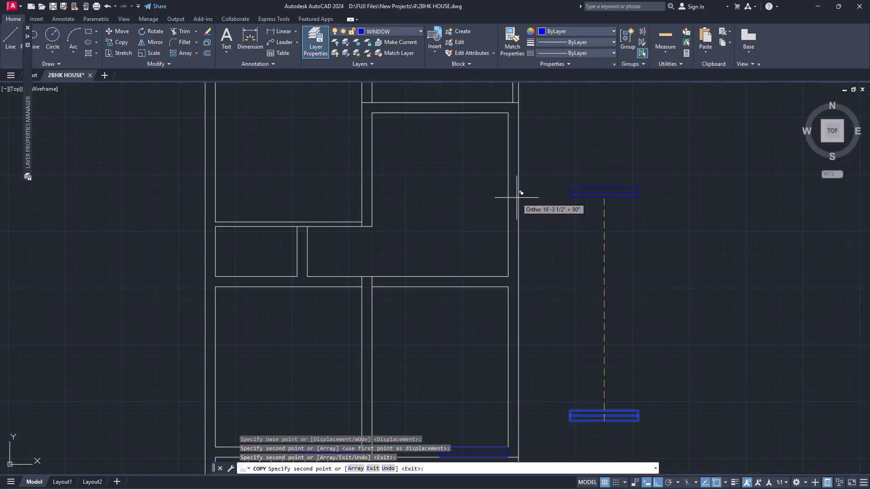
scroll(512, 187, down, 1)
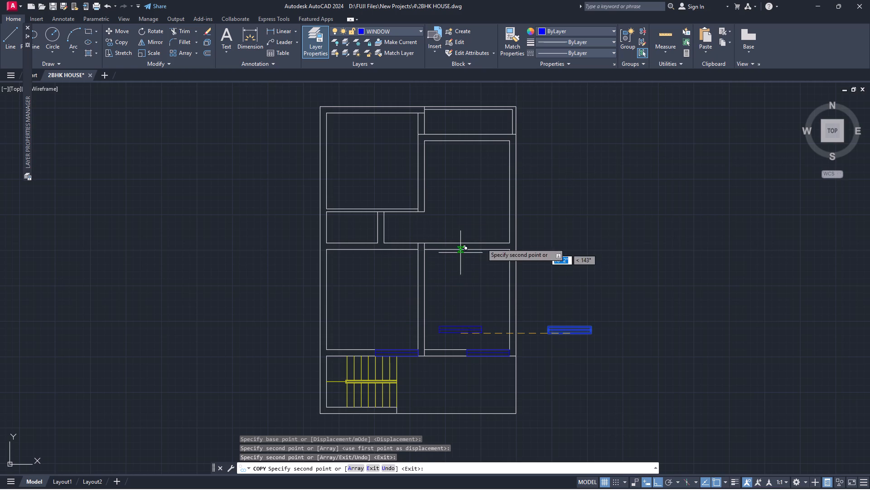
scroll(494, 236, down, 1)
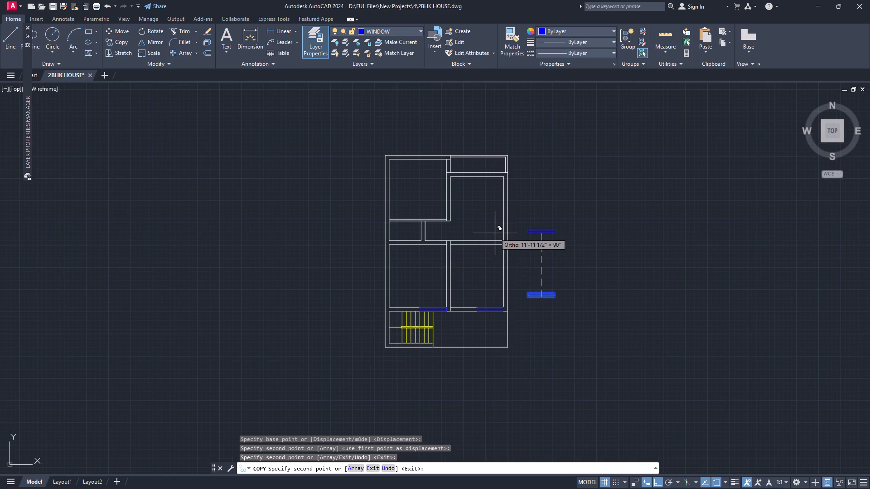
key(Escape)
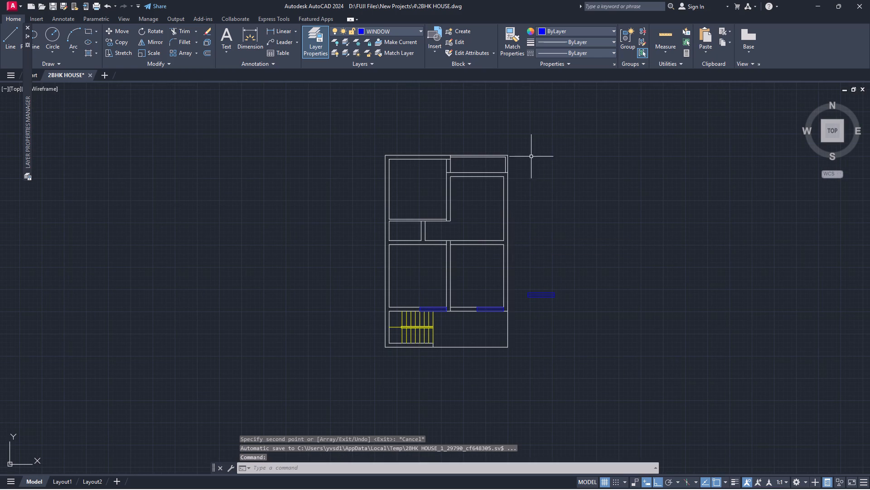
Make WALL the current layer.
scroll(528, 156, up, 3)
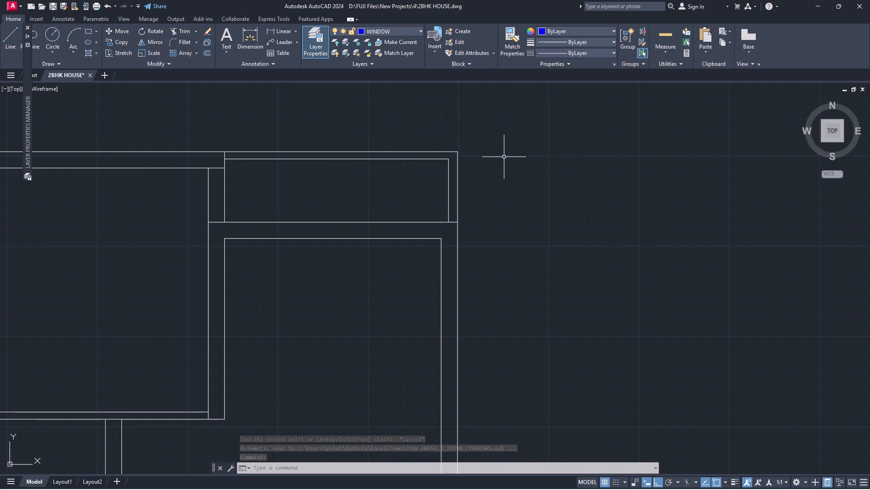
click(404, 33)
click(388, 63)
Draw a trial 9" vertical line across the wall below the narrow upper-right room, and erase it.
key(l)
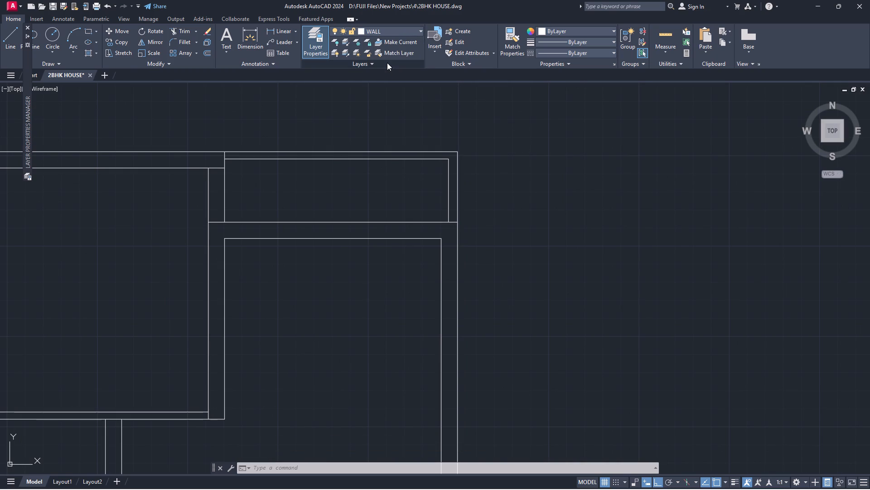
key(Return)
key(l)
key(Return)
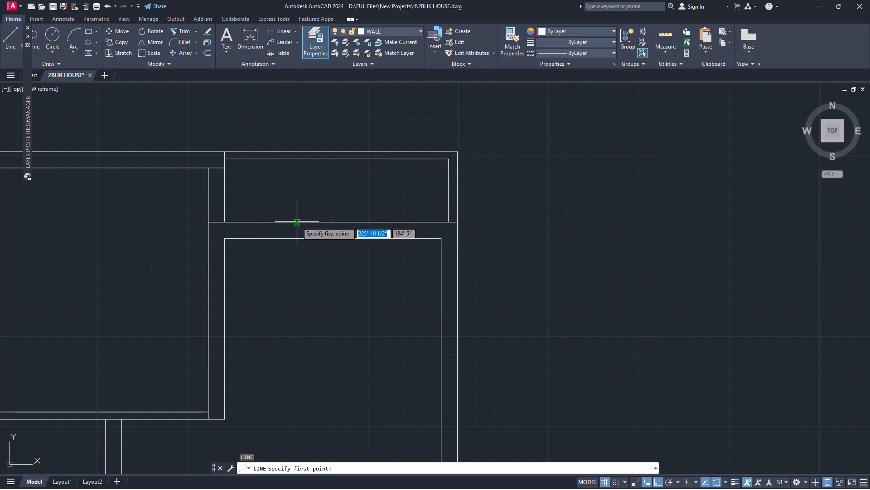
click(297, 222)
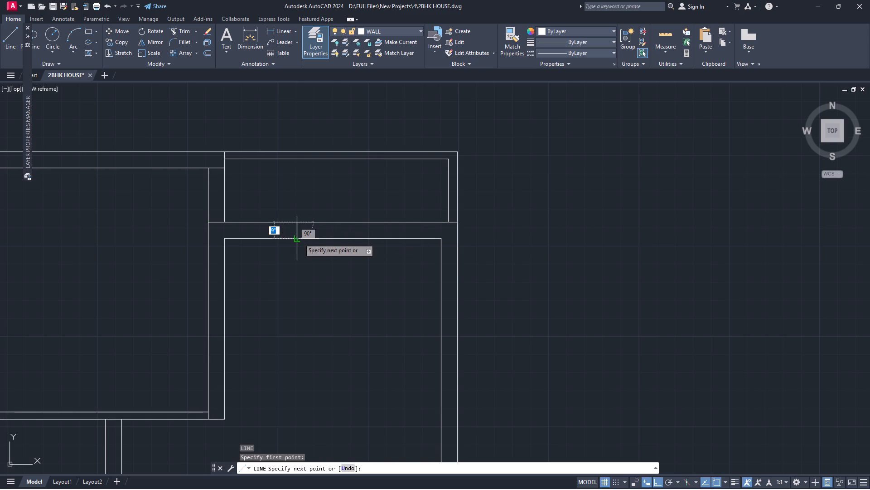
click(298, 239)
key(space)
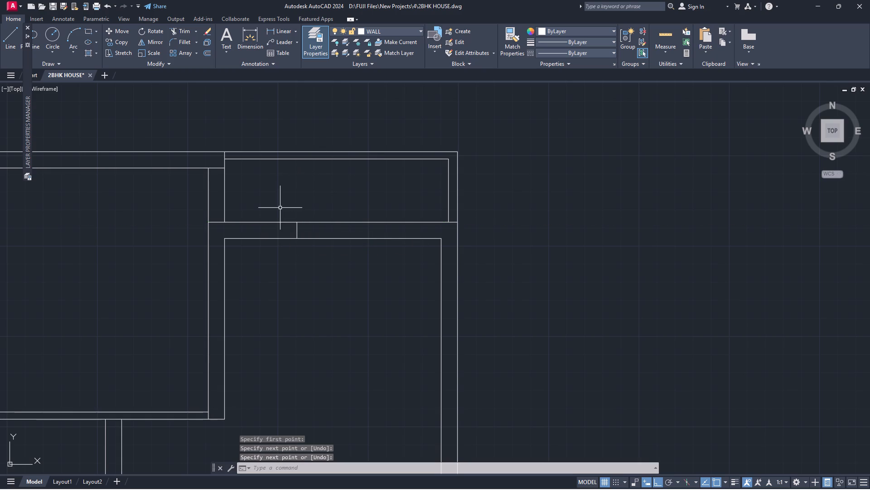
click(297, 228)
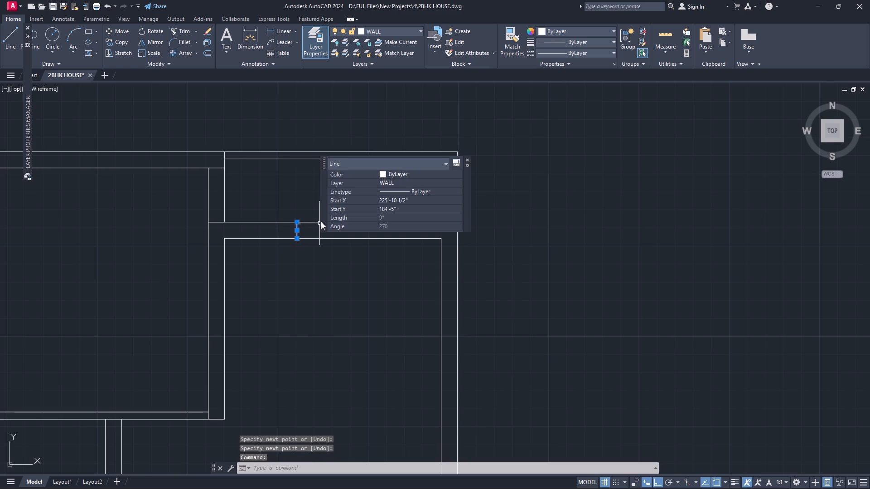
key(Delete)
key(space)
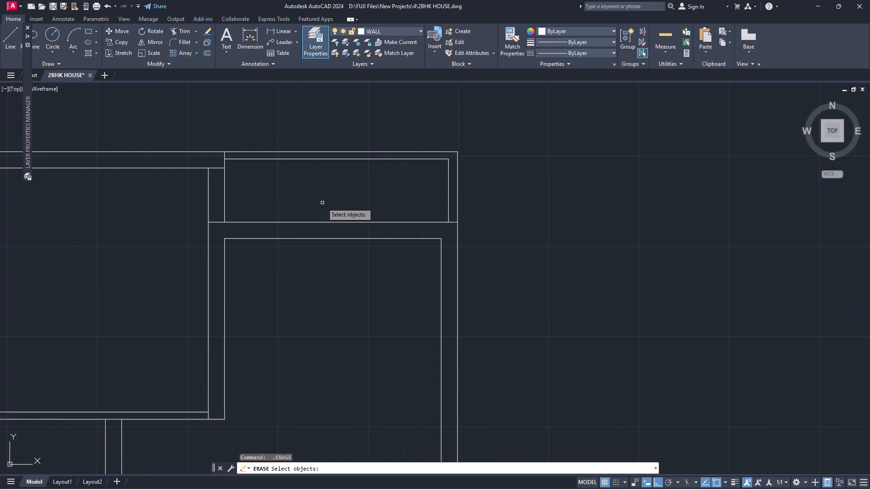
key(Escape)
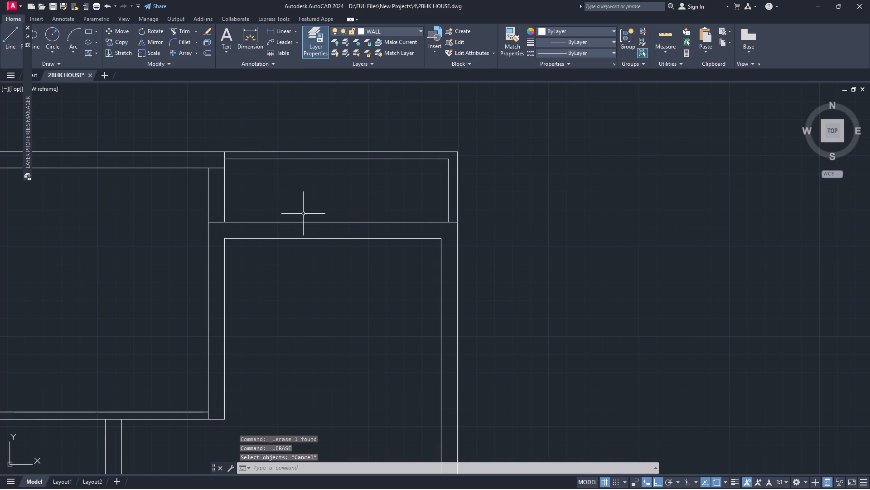
Draw two 9" vertical lines across the wall below the narrow upper-right room, marking an opening near the wall's left end.
key(l)
key(Return)
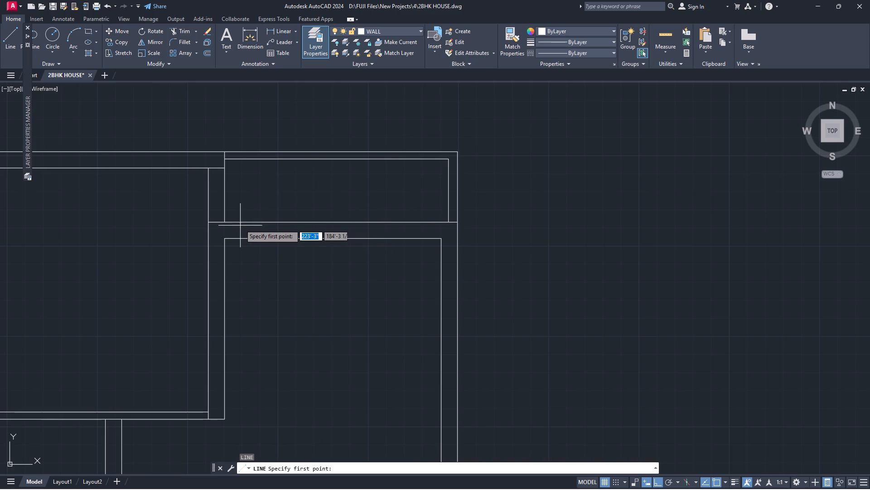
click(240, 223)
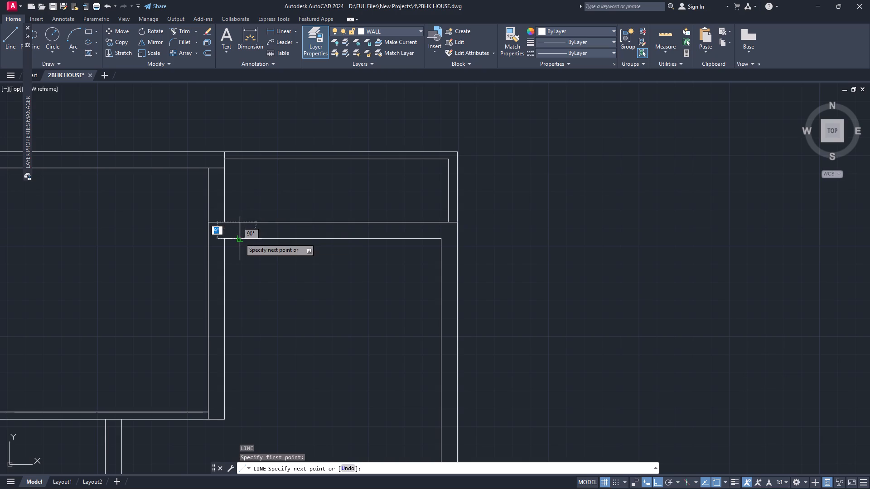
click(240, 238)
key(space)
key(space)
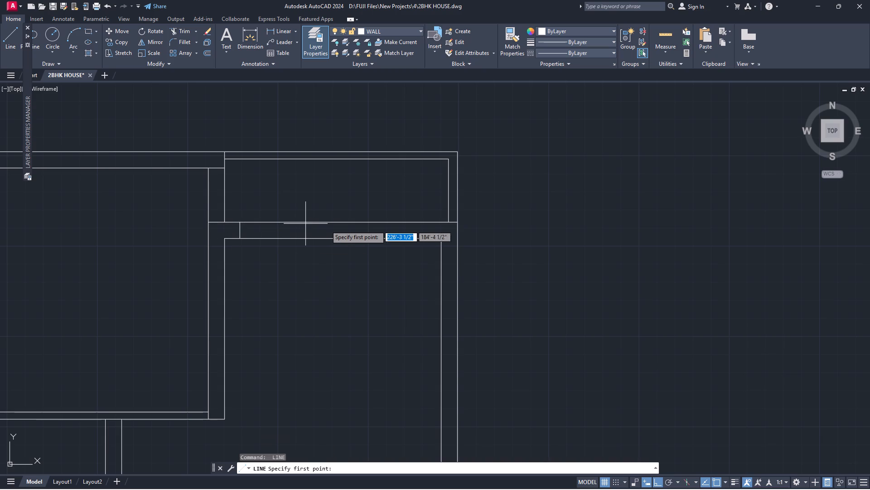
click(314, 223)
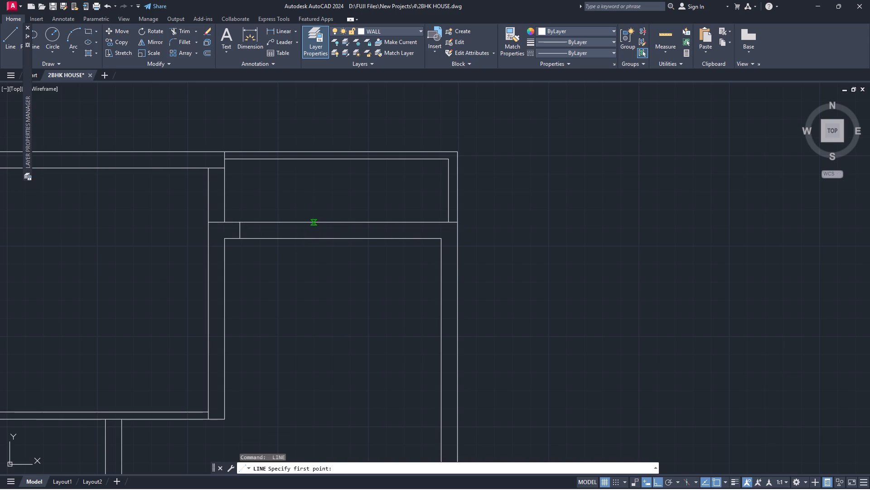
click(313, 240)
key(space)
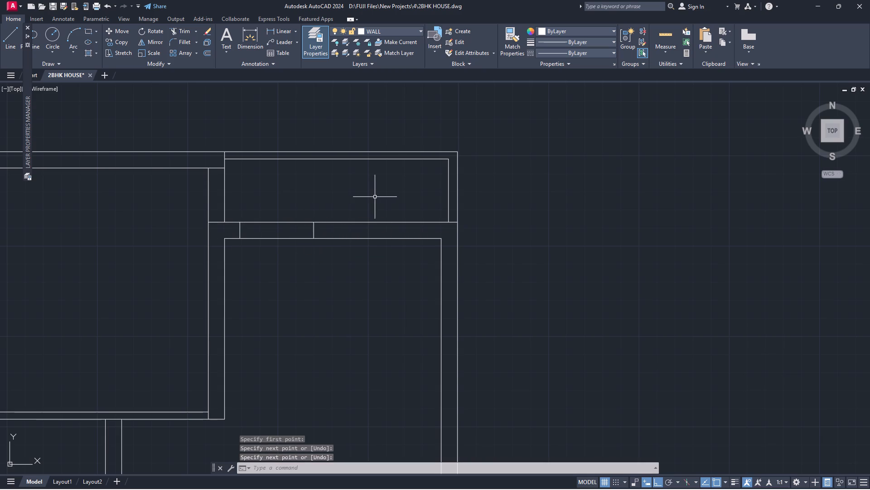
Copy the spare window into the wall below the narrow upper-right room, centred between the second opening line and the room's right inner corner.
scroll(442, 218, down, 3)
scroll(468, 332, up, 2)
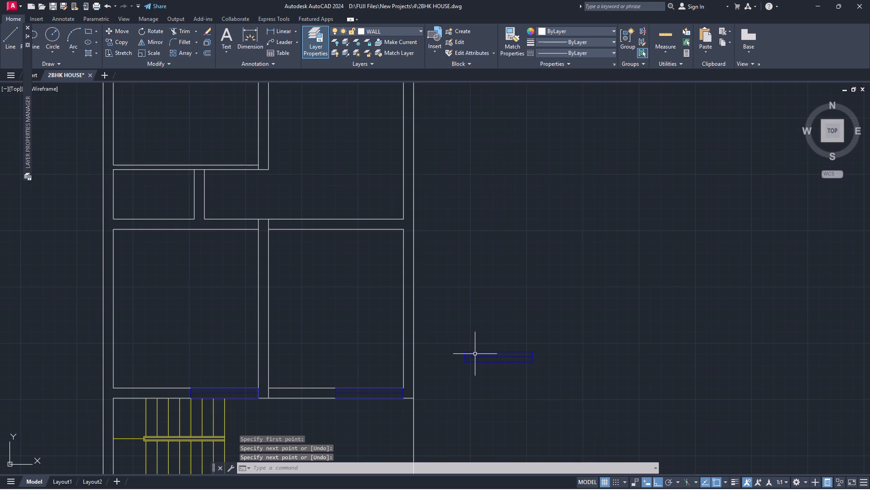
click(478, 352)
text(CO)
key(Return)
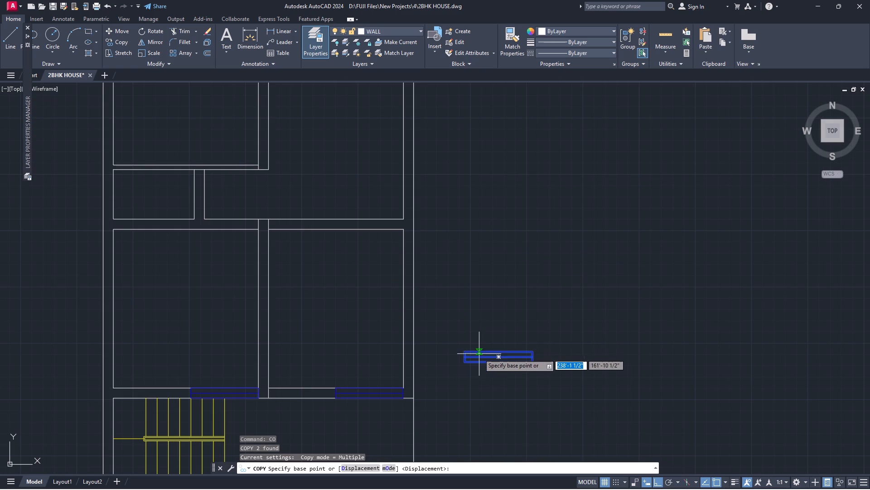
click(496, 363)
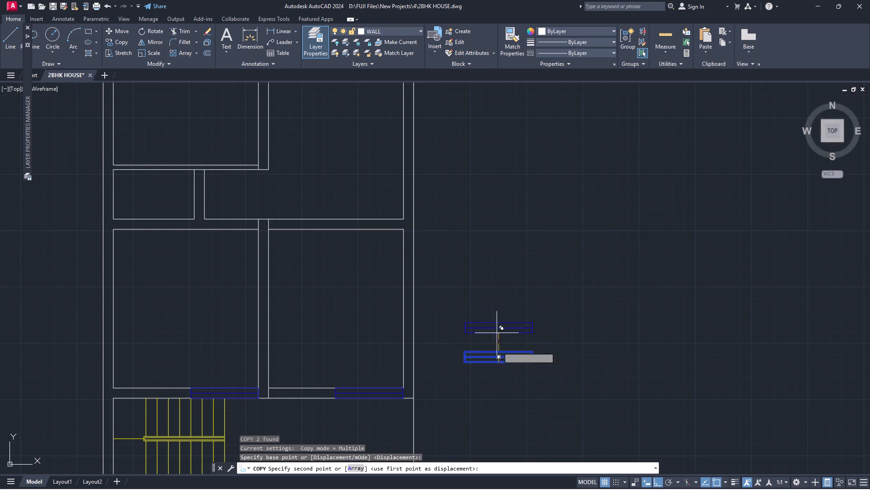
scroll(467, 248, down, 4)
scroll(440, 217, up, 3)
right_click(437, 191)
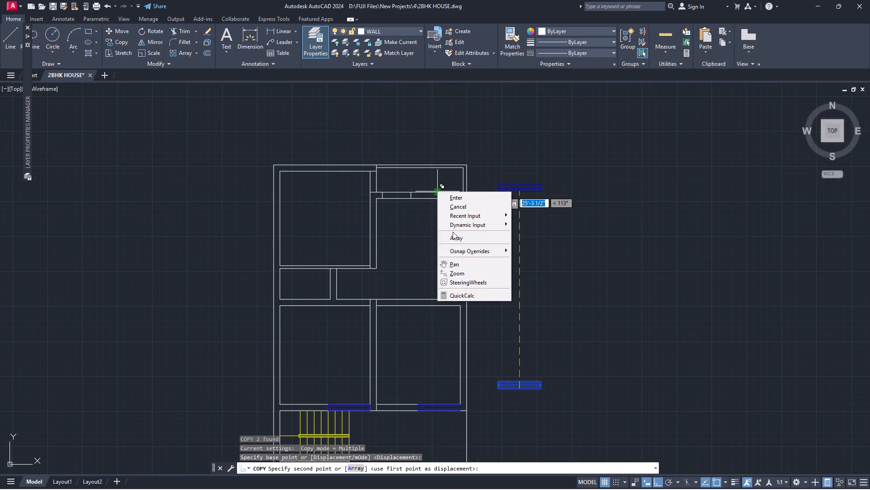
click(457, 249)
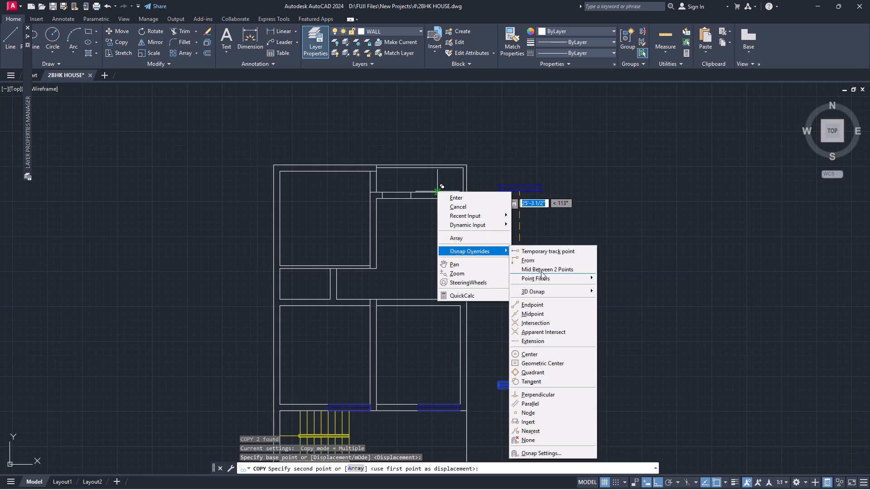
click(541, 271)
scroll(488, 202, up, 3)
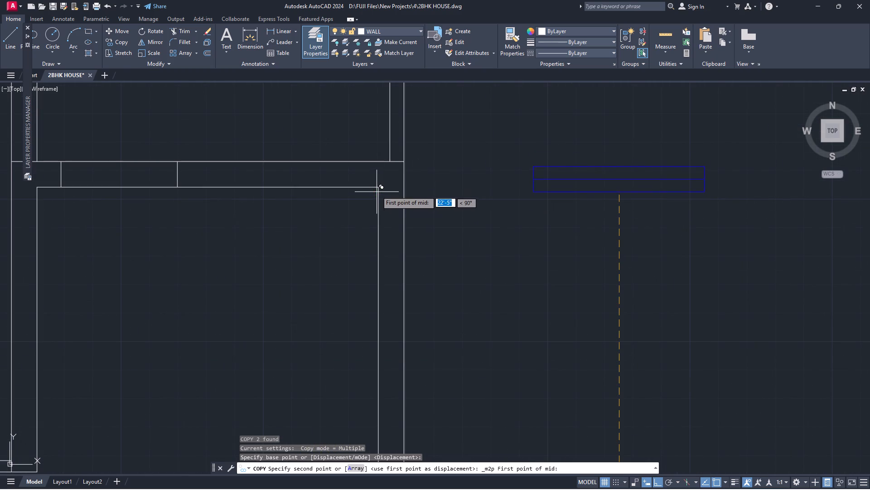
click(377, 186)
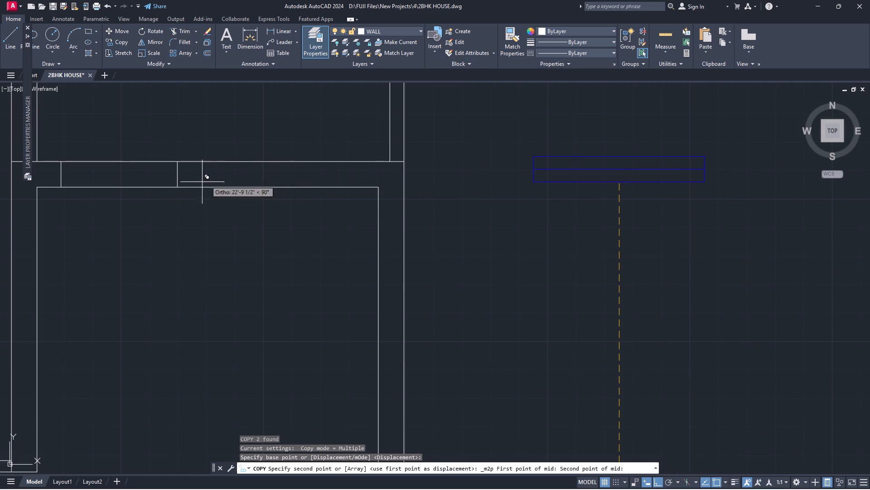
click(174, 189)
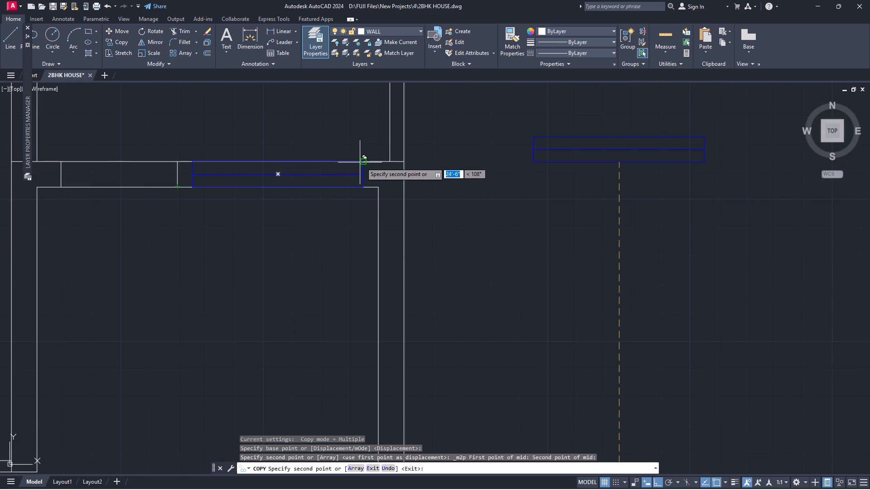
key(Escape)
Rotate the spare window beside the plan 90° about its lower edge's midpoint so it stands vertical.
scroll(539, 196, down, 3)
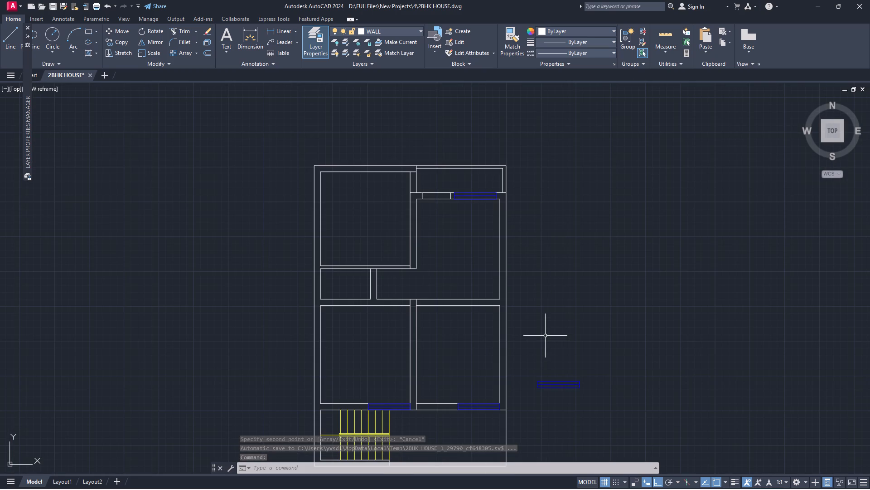
scroll(550, 403, up, 2)
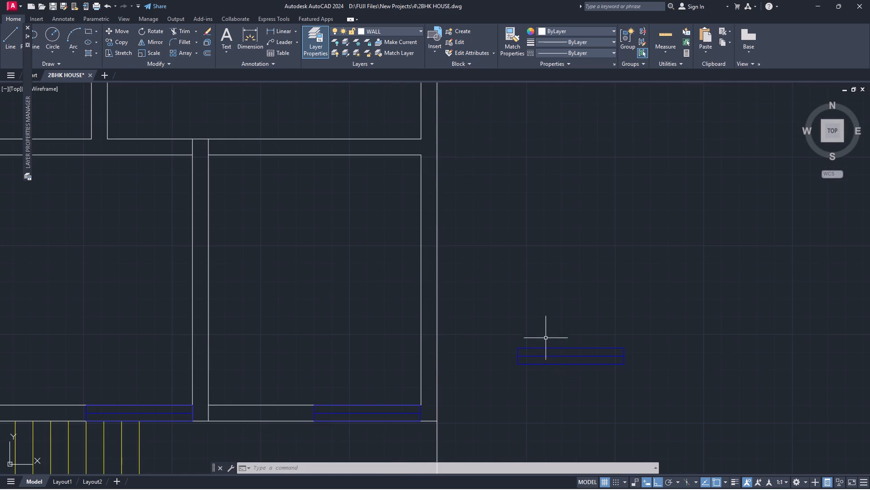
click(504, 321)
click(627, 400)
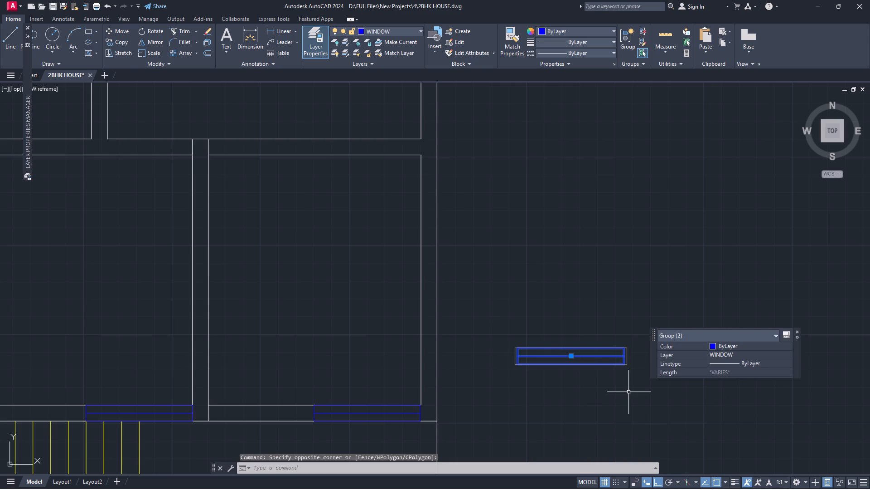
key(r)
key(o)
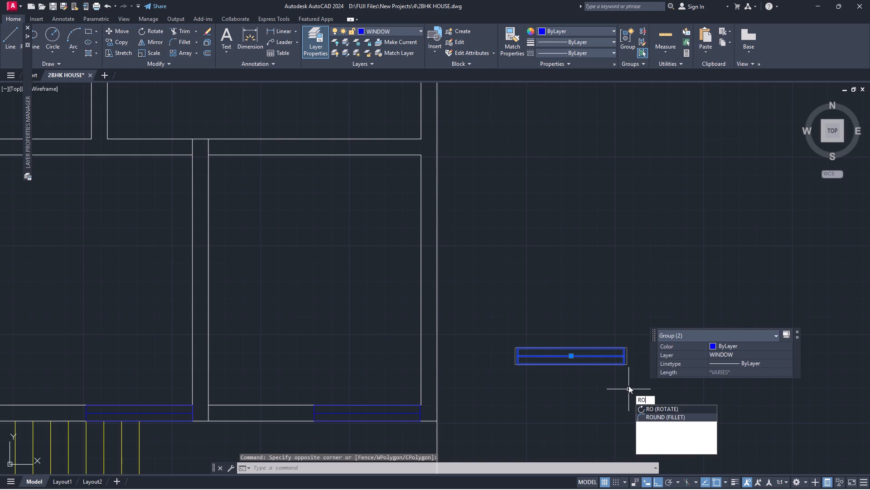
key(Return)
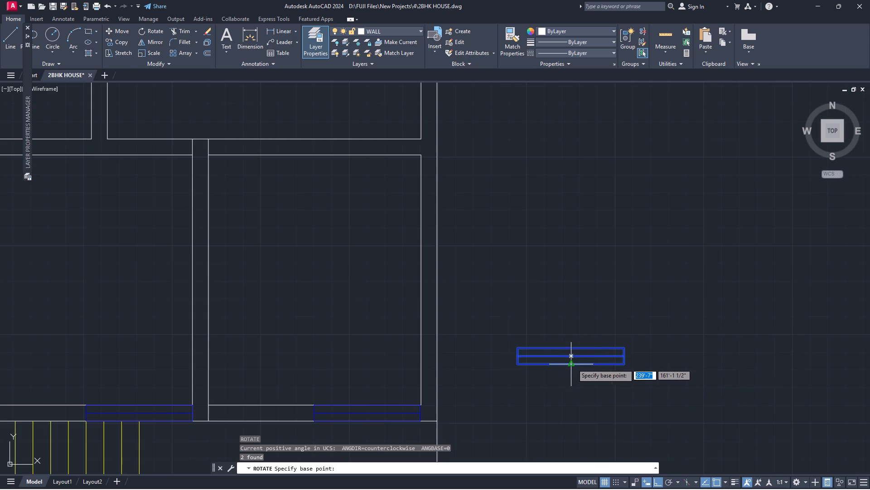
click(572, 364)
click(560, 281)
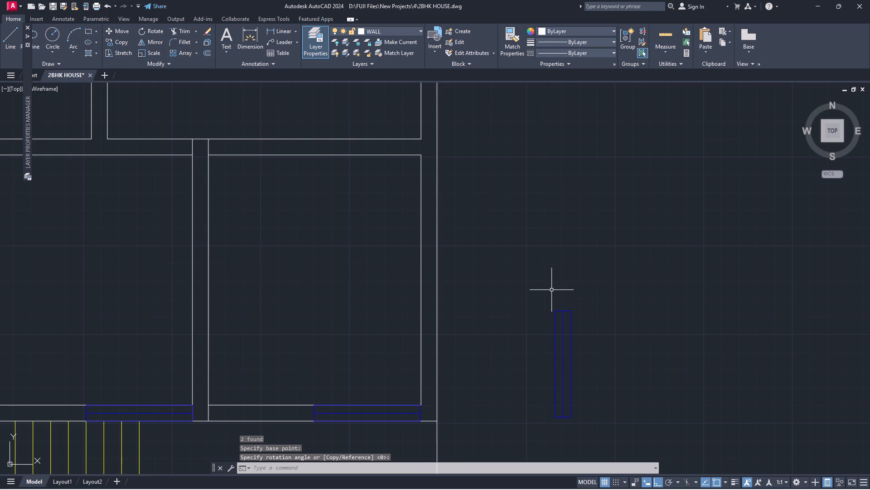
Stretch the spare window's upper end 2'-6" down to the midpoint of its long side.
key(s)
key(Return)
click(580, 288)
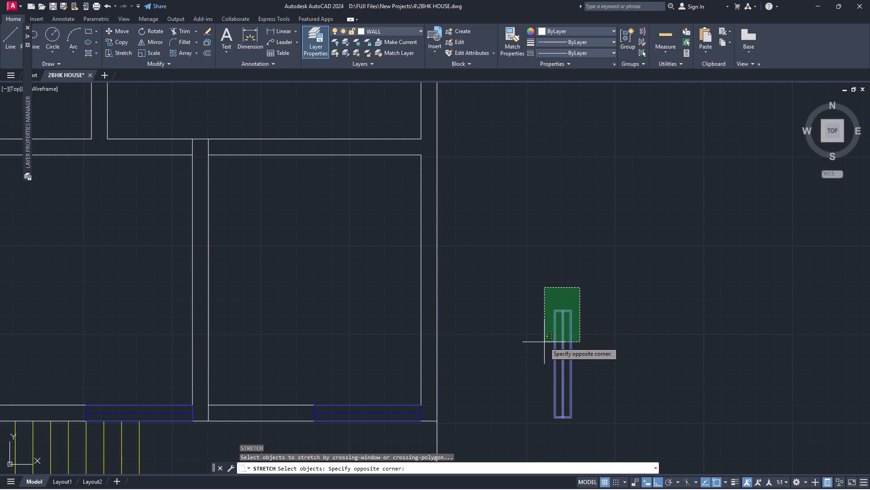
click(544, 343)
key(Return)
click(570, 309)
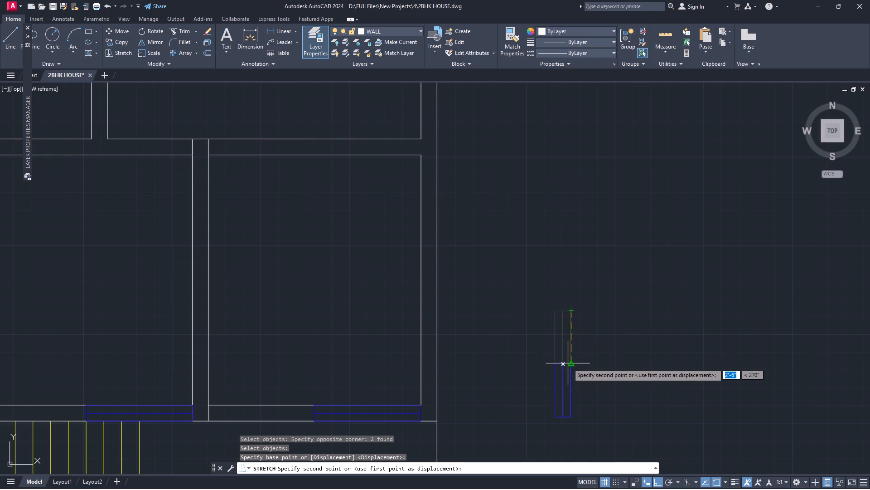
click(570, 364)
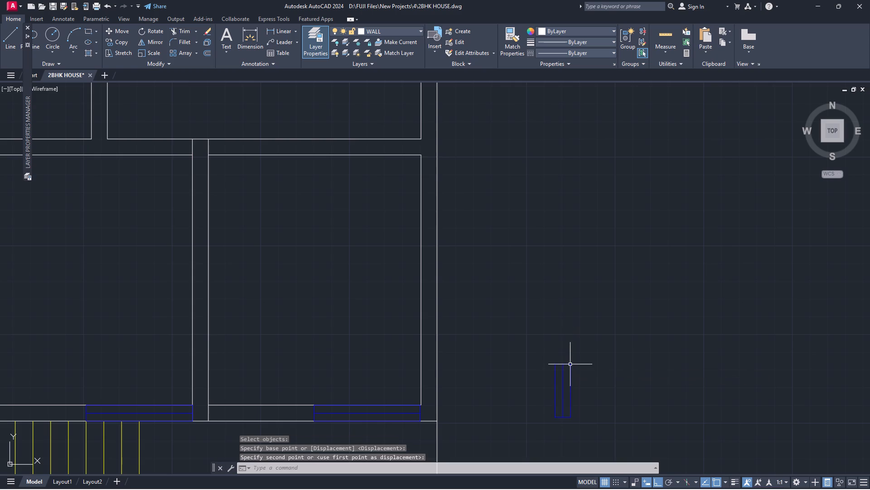
Copy the shortened window by its right edge's midpoint into the wall between the upper-left room and the narrow upper-right room.
click(546, 350)
click(576, 426)
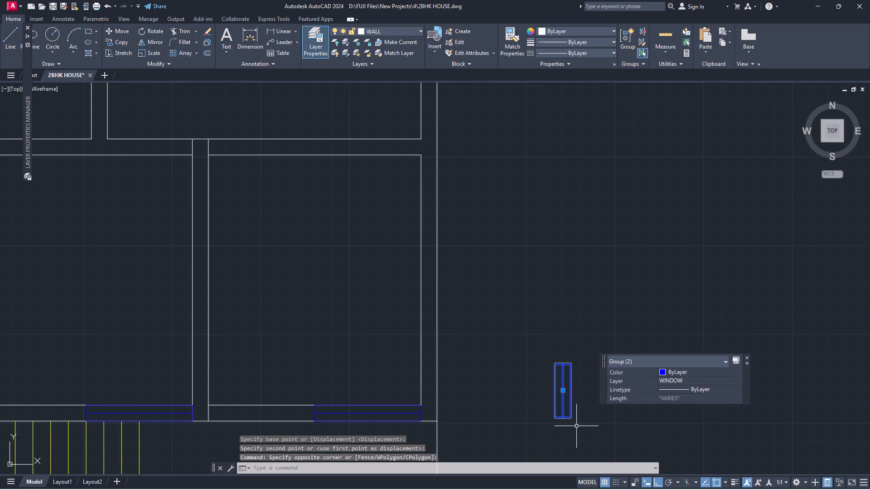
text(CO)
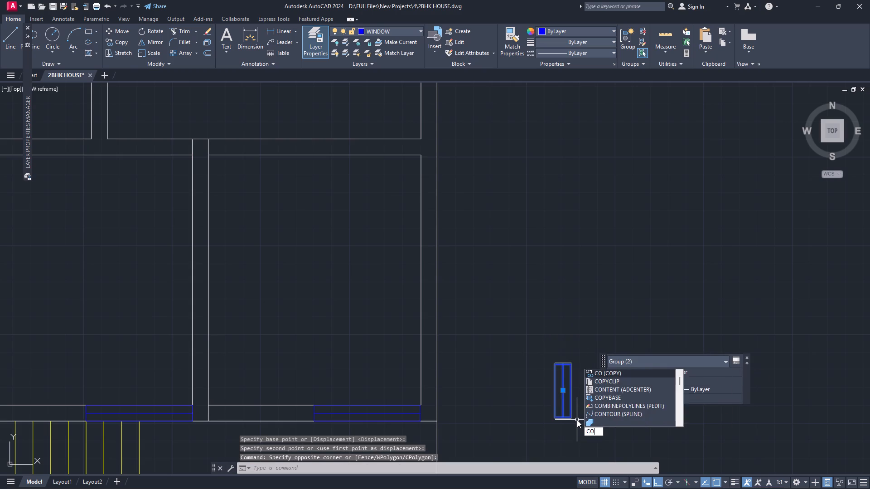
key(Return)
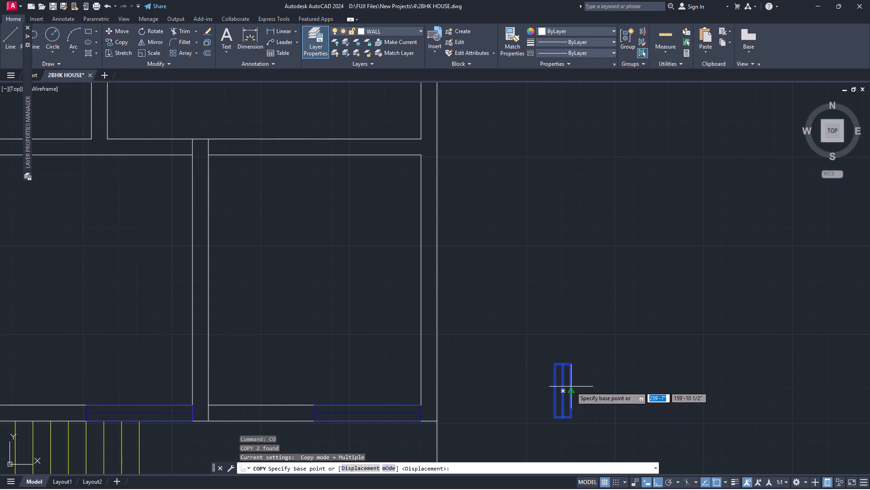
click(571, 391)
scroll(386, 142, down, 4)
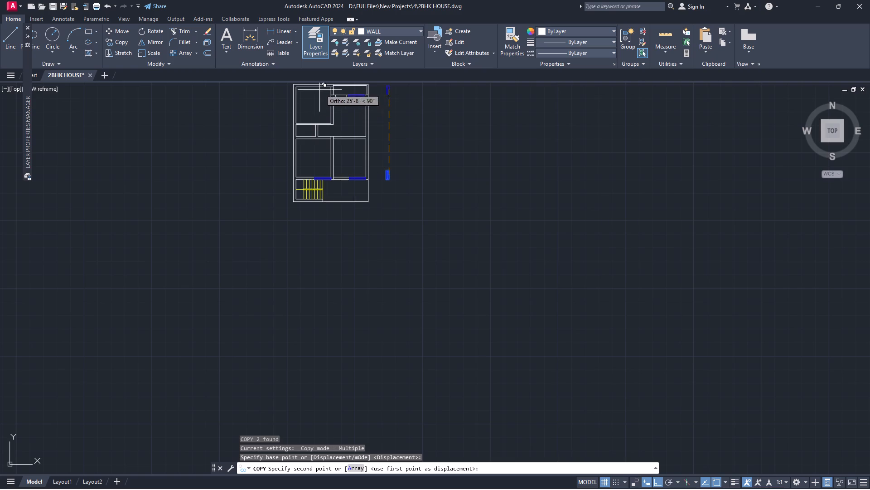
scroll(326, 85, up, 4)
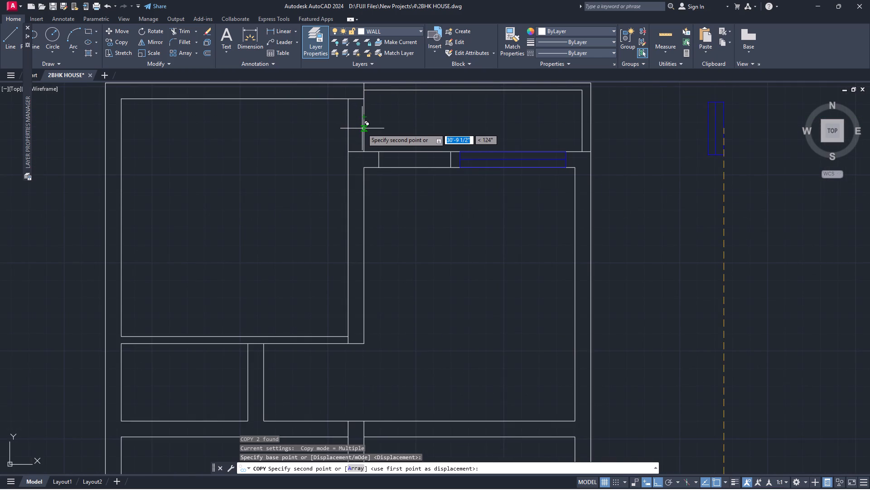
scroll(362, 127, up, 1)
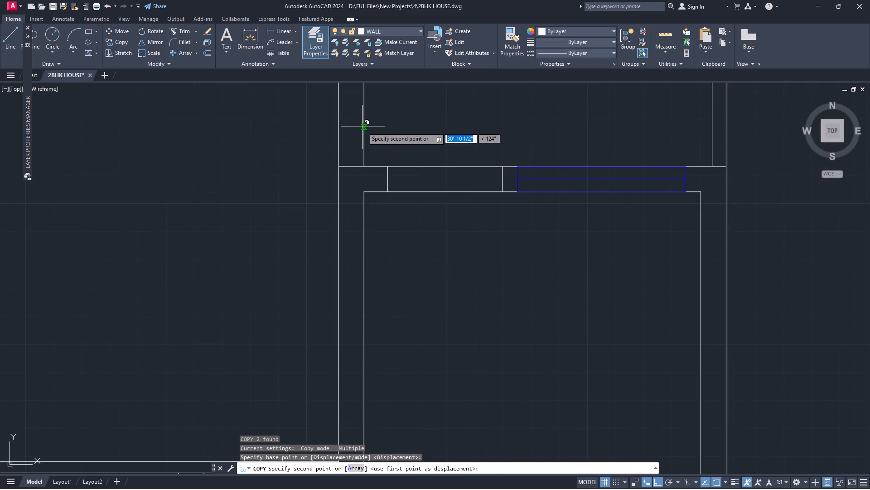
scroll(362, 127, down, 1)
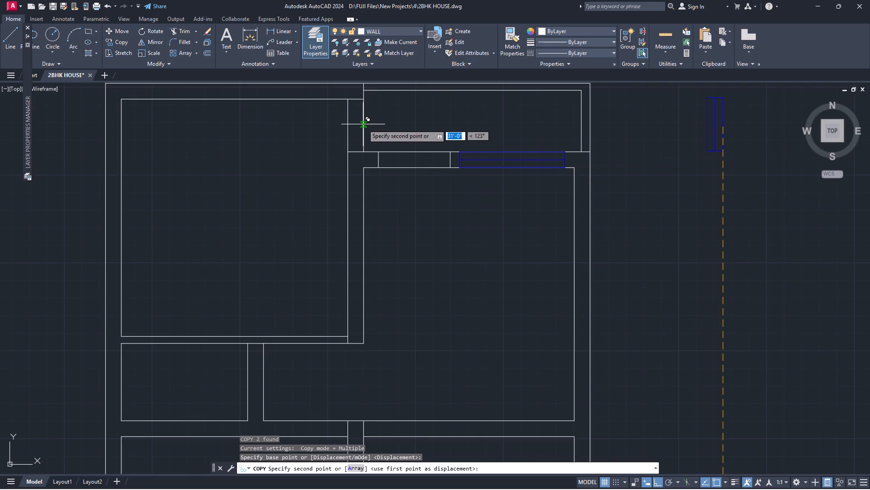
click(363, 124)
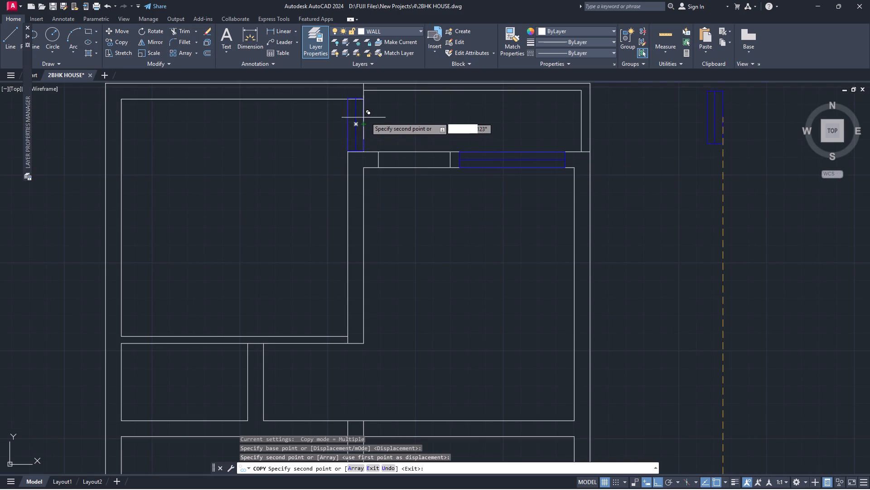
scroll(367, 113, up, 3)
scroll(367, 113, down, 2)
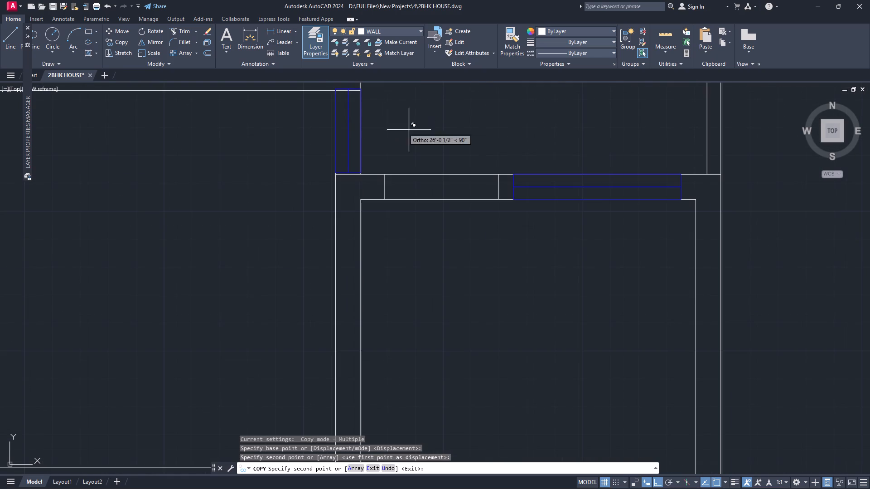
key(Escape)
Move the copied vertical window 1/2" down so its lower-right corner meets the top line of the wall below.
scroll(398, 129, up, 2)
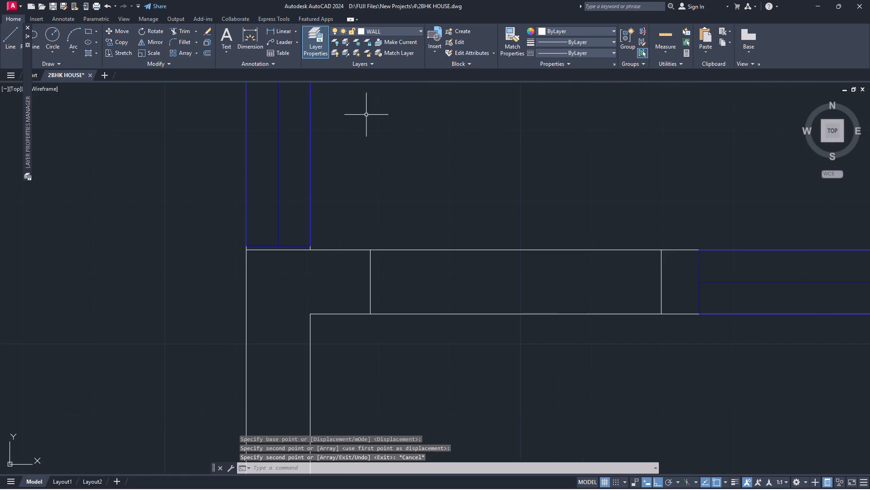
click(309, 183)
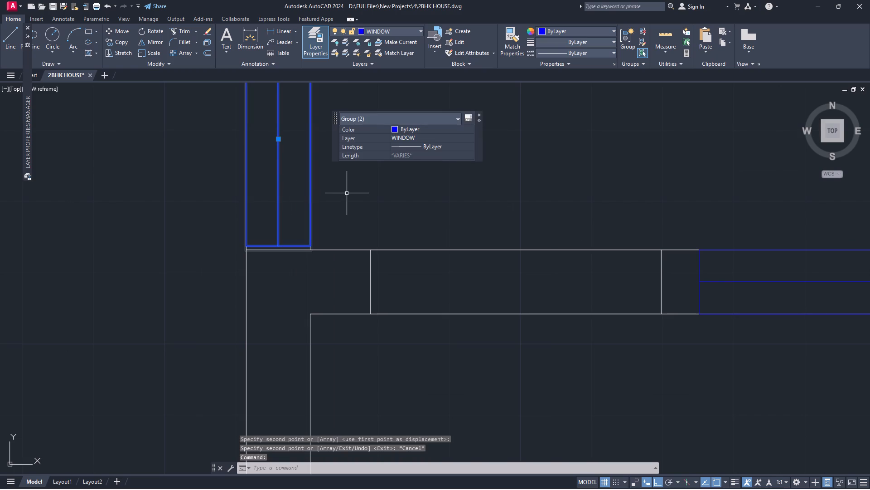
key(m)
key(Return)
scroll(335, 224, up, 3)
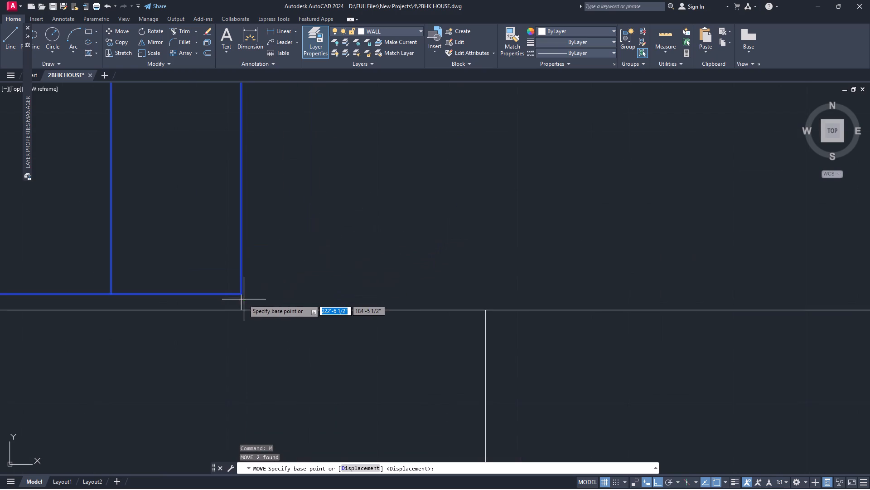
click(242, 295)
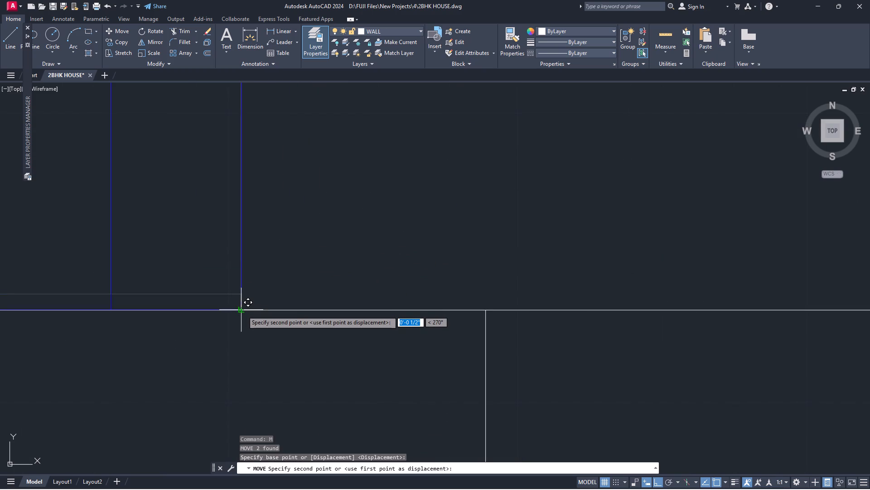
click(242, 311)
Delete the spare vertical window beside the plan.
scroll(266, 246, down, 5)
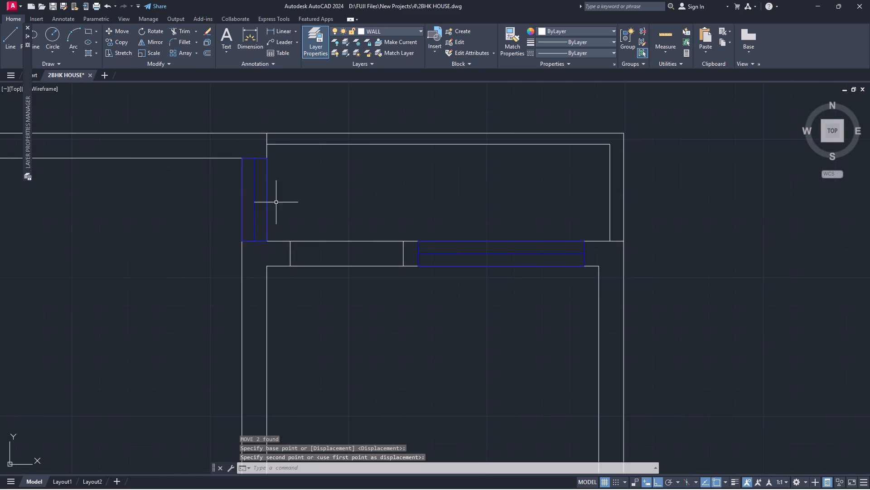
scroll(278, 148, up, 4)
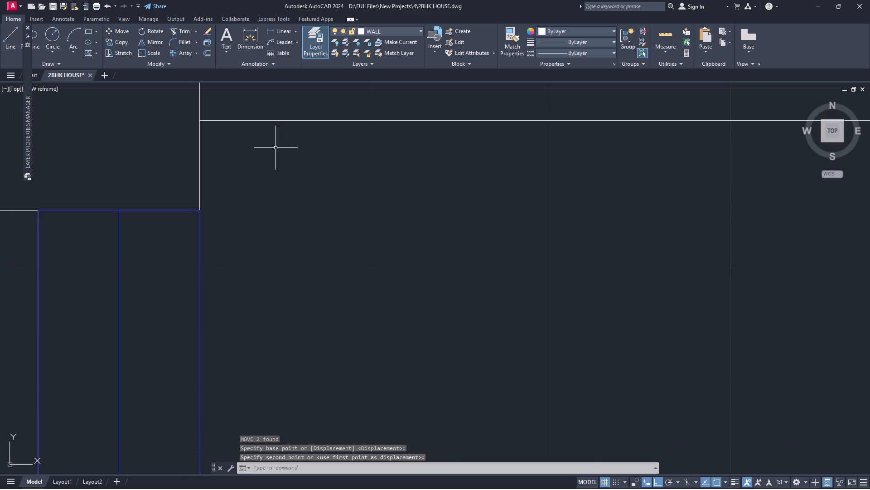
scroll(275, 144, down, 5)
scroll(431, 159, down, 3)
scroll(499, 328, up, 1)
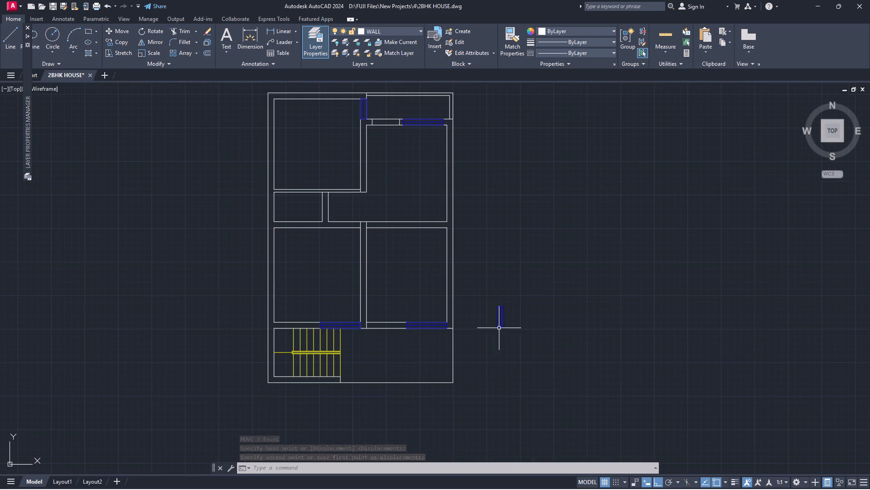
click(492, 297)
click(513, 341)
key(Delete)
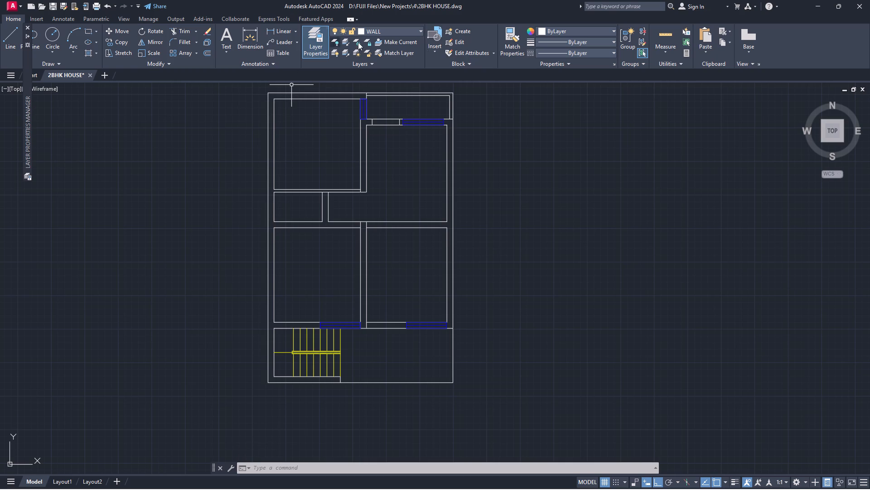
Create a new layer named SHELF and set its colour to index colour 140.
click(410, 34)
click(410, 34)
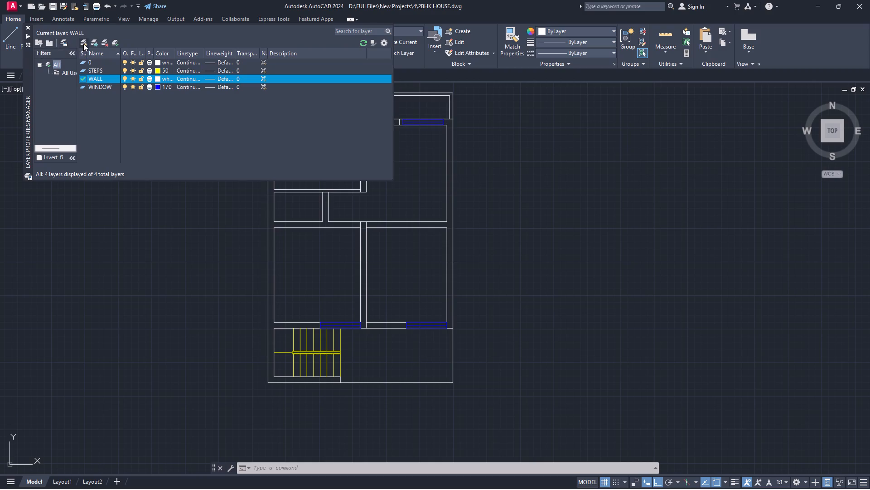
click(83, 44)
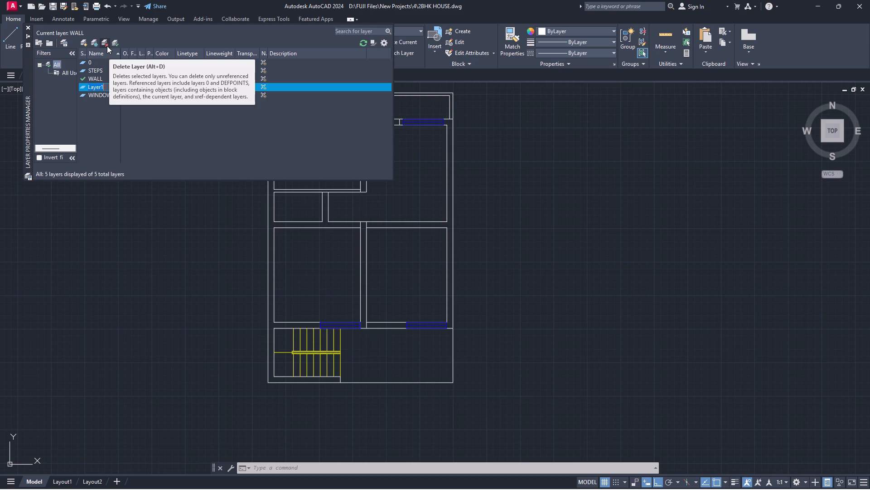
text(SHEL)
key(f)
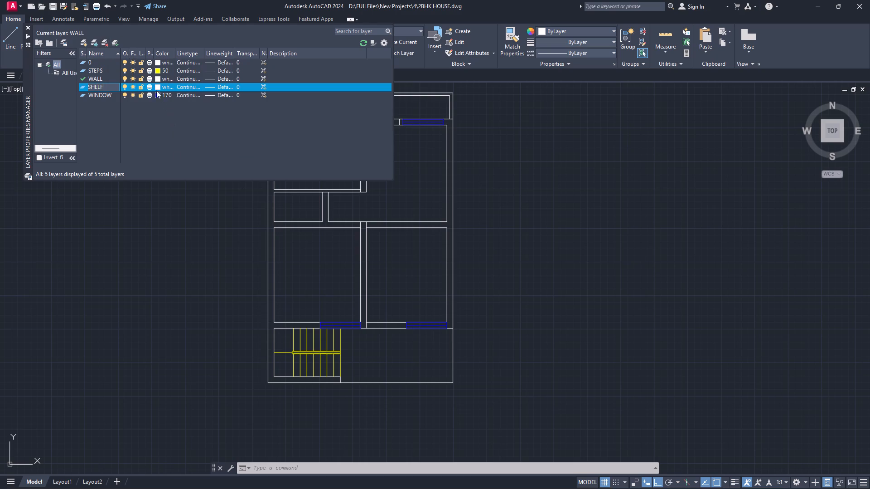
click(158, 88)
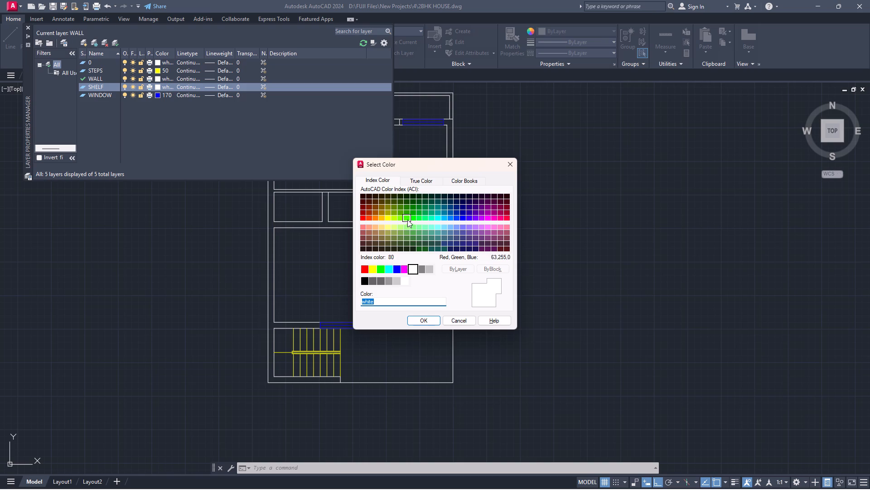
click(443, 218)
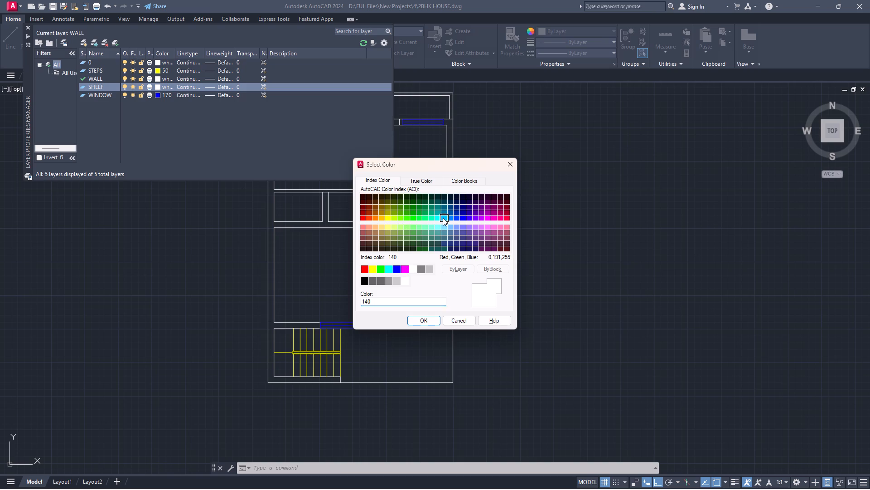
click(436, 318)
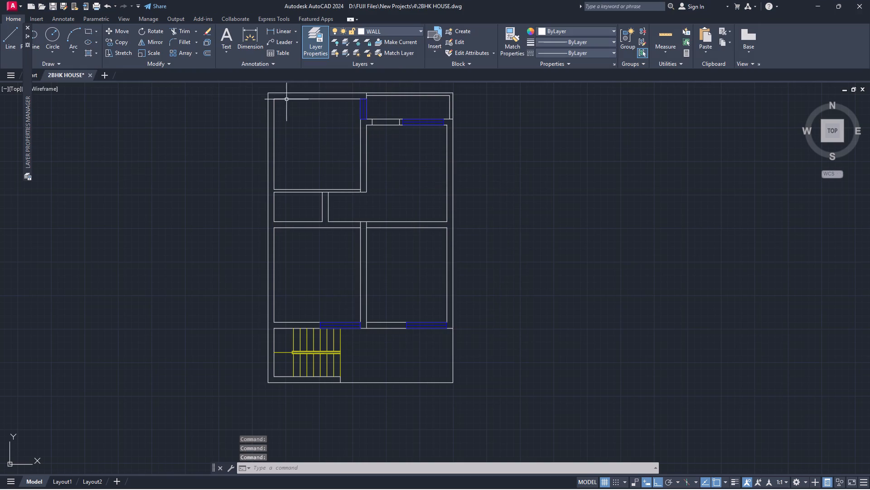
Make SHELF the current layer.
click(377, 30)
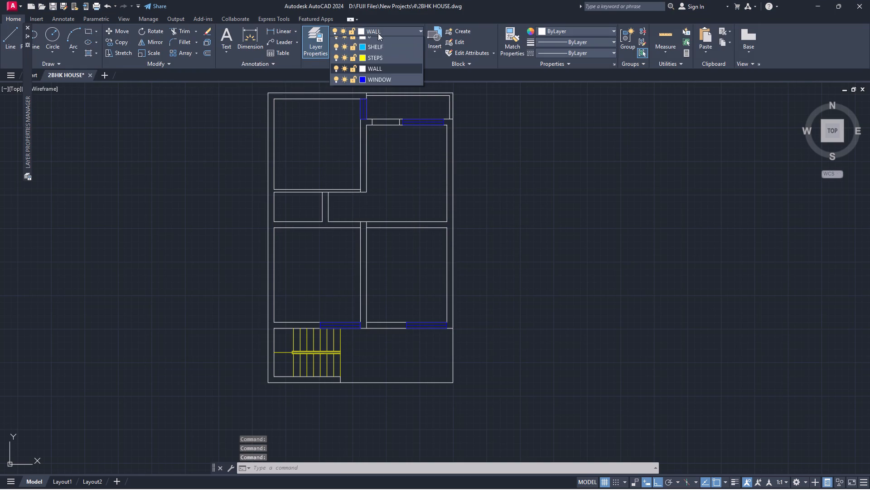
click(372, 53)
scroll(301, 265, up, 1)
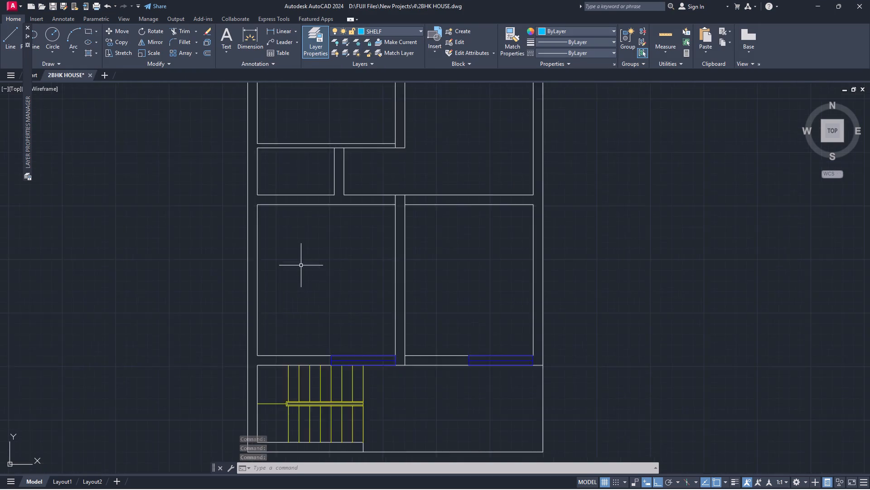
scroll(301, 265, up, 1)
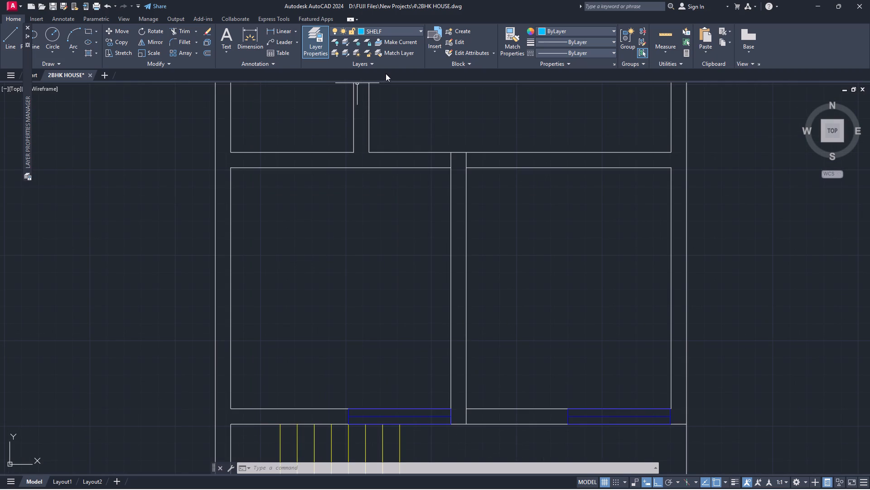
Make WALL the current layer.
click(404, 34)
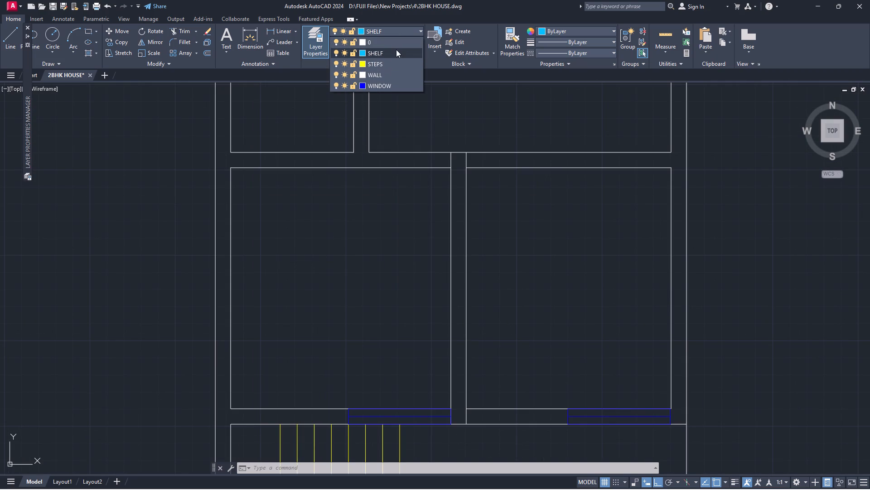
click(396, 46)
click(401, 34)
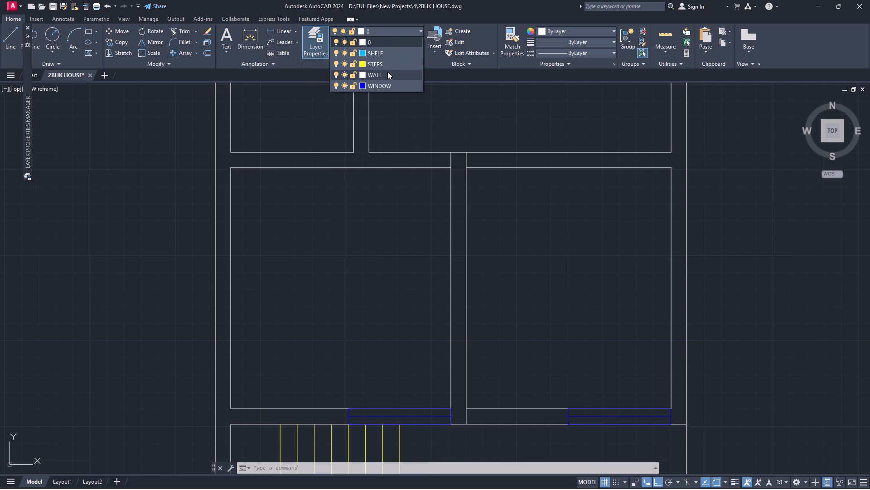
click(387, 72)
Draw a short vertical line across the wall above the lower-left room, a little left of the central dividing wall.
key(l)
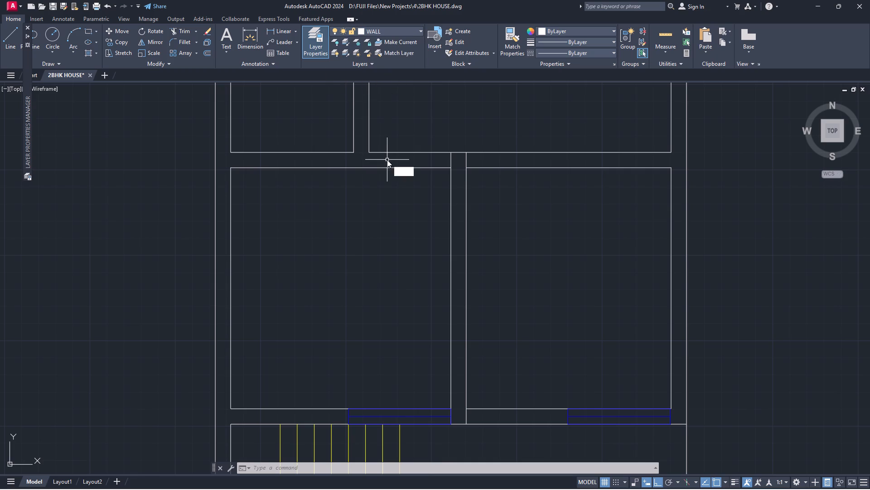
key(Return)
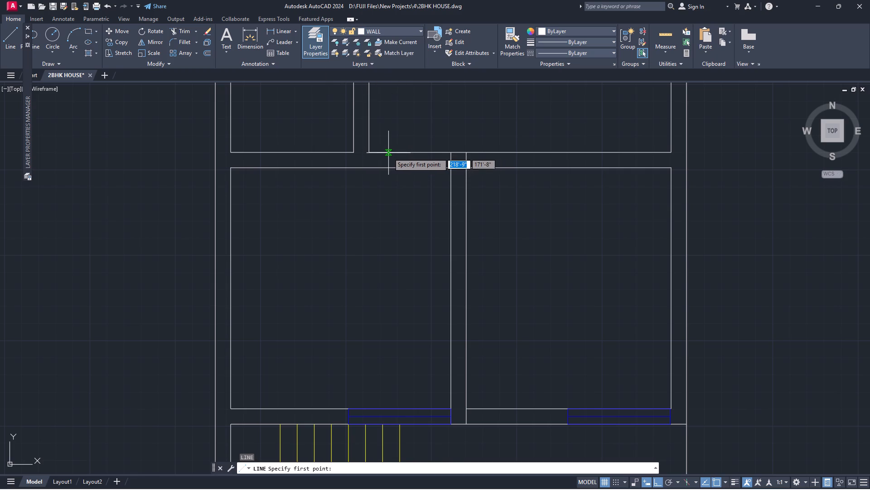
click(390, 153)
click(390, 166)
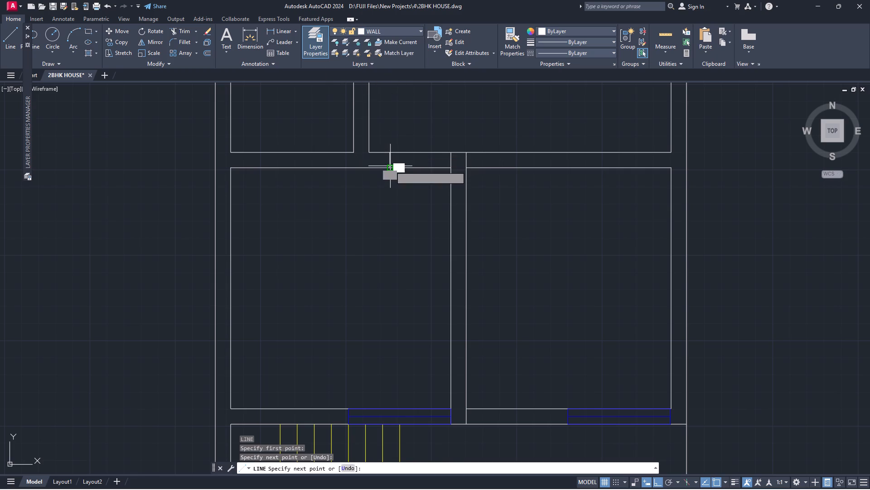
key(space)
Draw a short vertical line across the thin wall below the upper-left room, aligned with the jamb line just drawn.
scroll(449, 101, down, 3)
scroll(442, 98, up, 2)
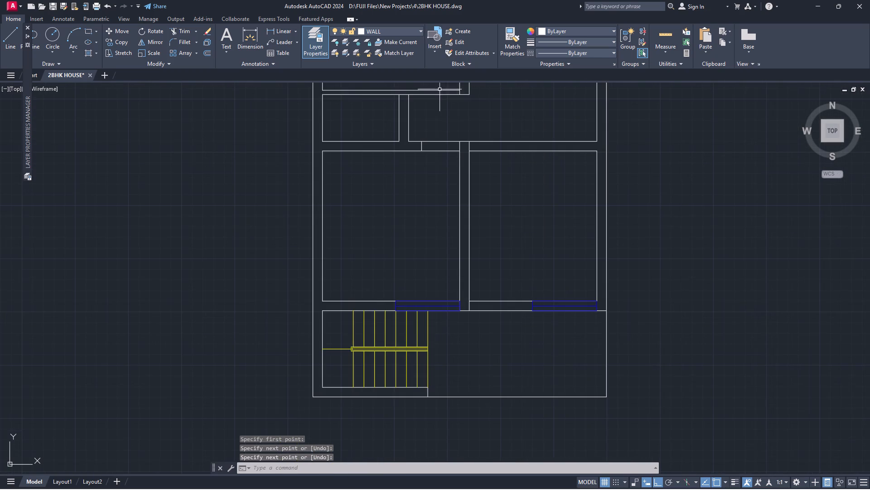
key(space)
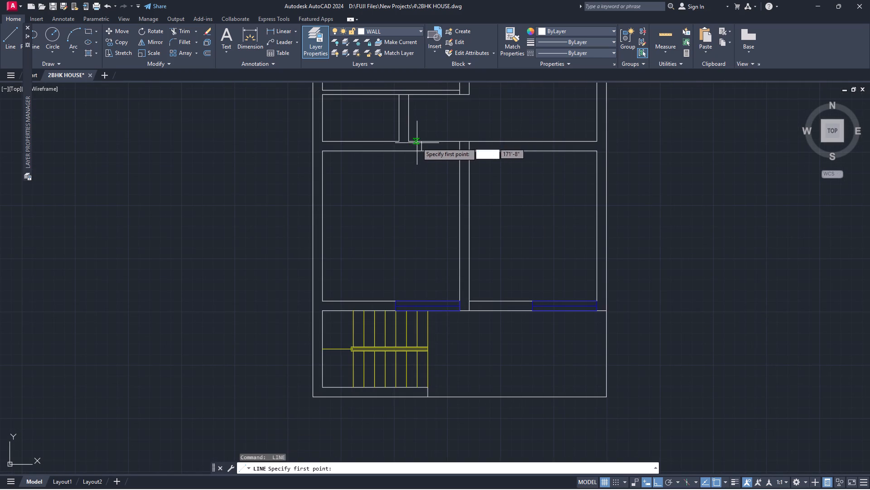
click(424, 95)
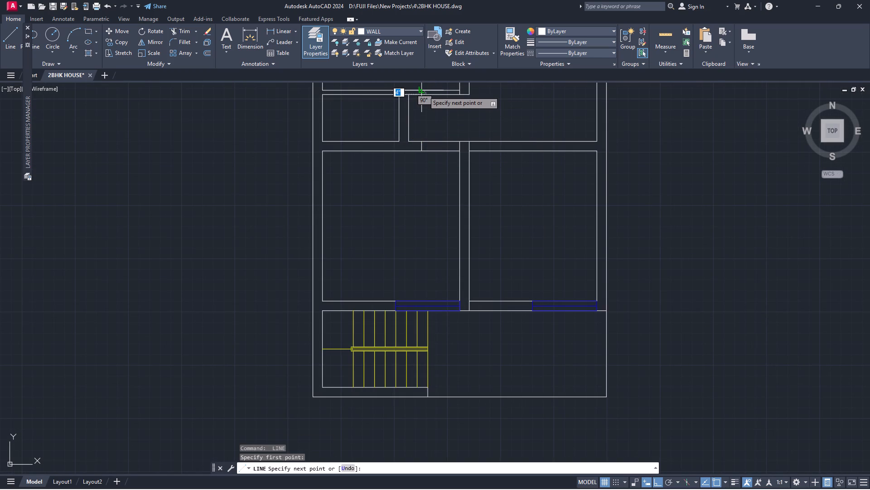
click(424, 91)
scroll(426, 98, down, 5)
key(space)
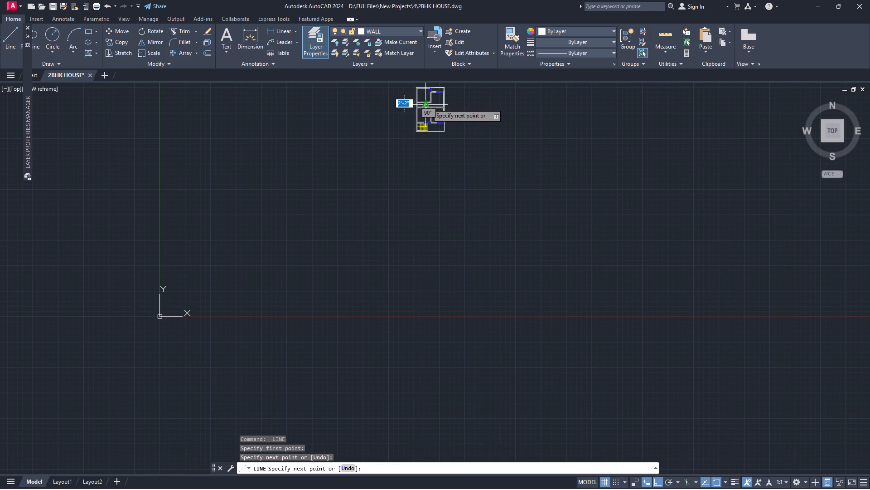
Draw a short horizontal line across the vertical wall on the right side of the small middle-left room, below its midpoint.
scroll(432, 81, up, 6)
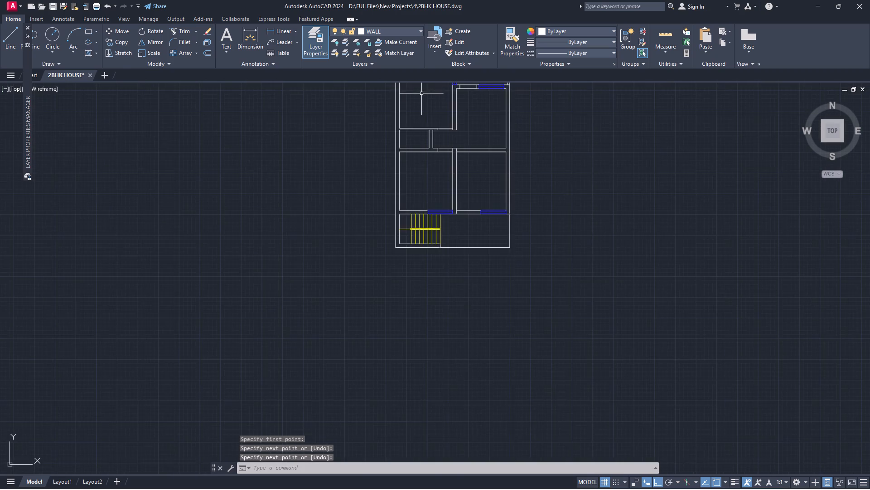
scroll(421, 95, up, 2)
scroll(463, 154, up, 2)
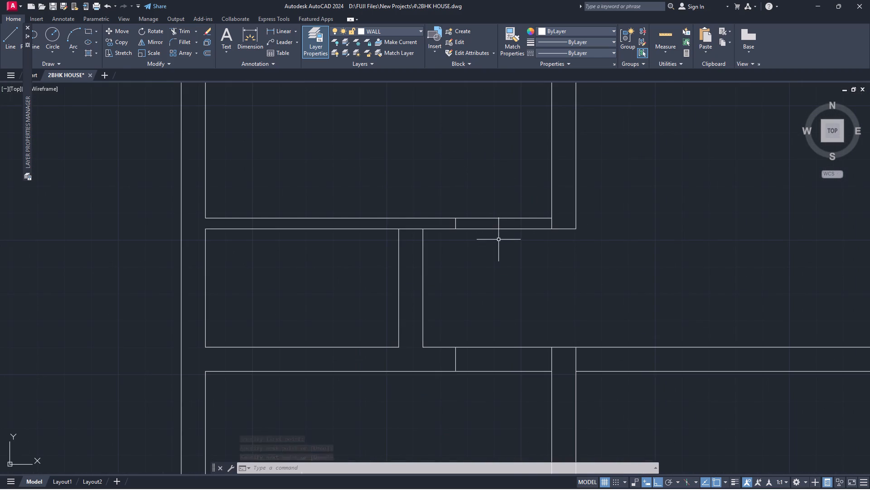
scroll(526, 272, down, 1)
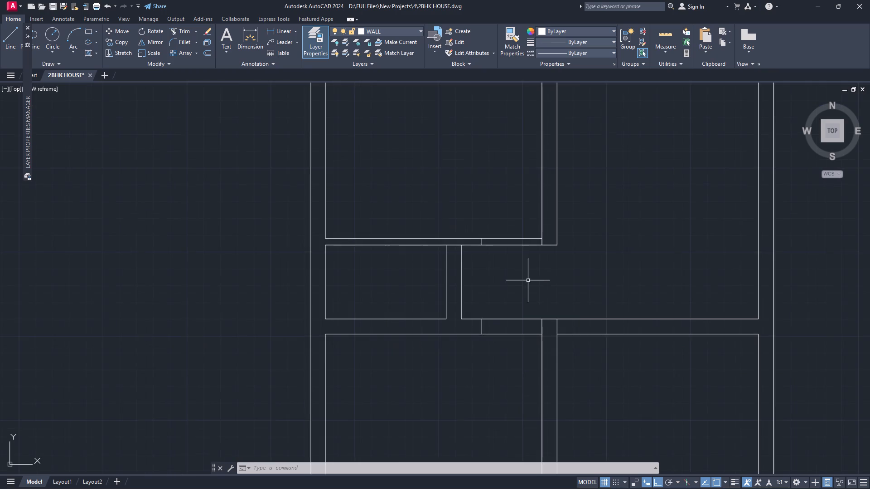
scroll(534, 295, down, 1)
key(space)
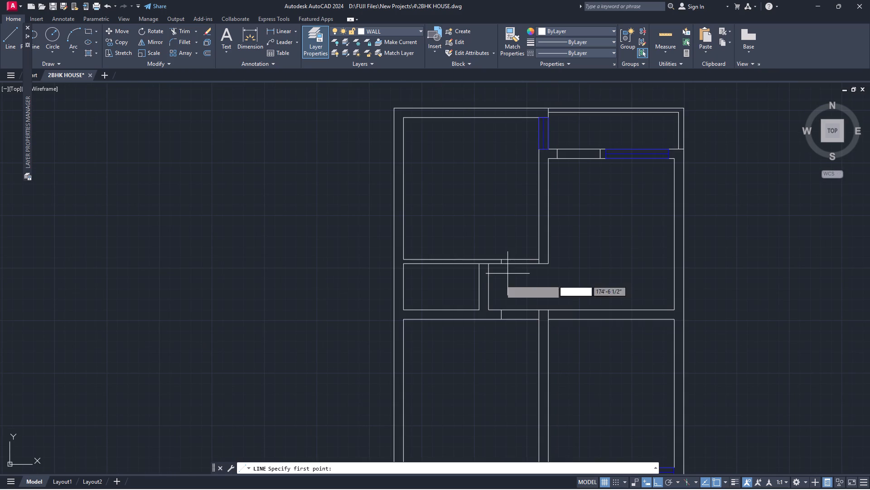
scroll(480, 294, up, 2)
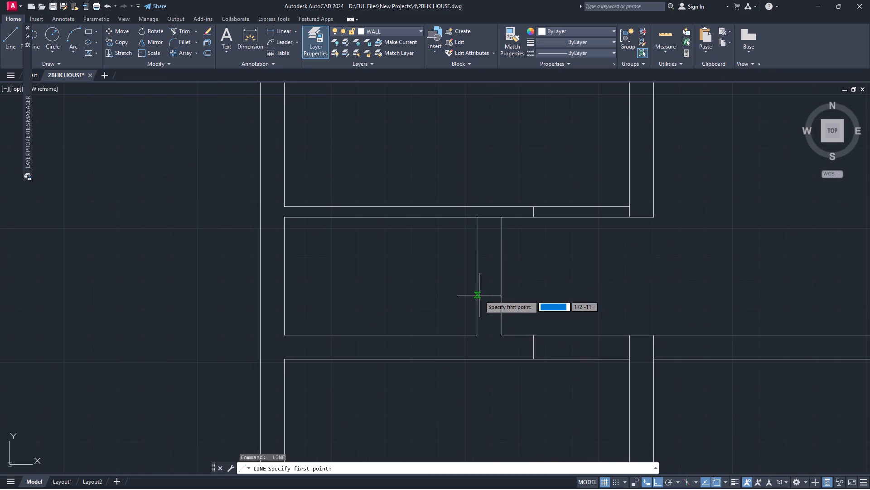
click(478, 295)
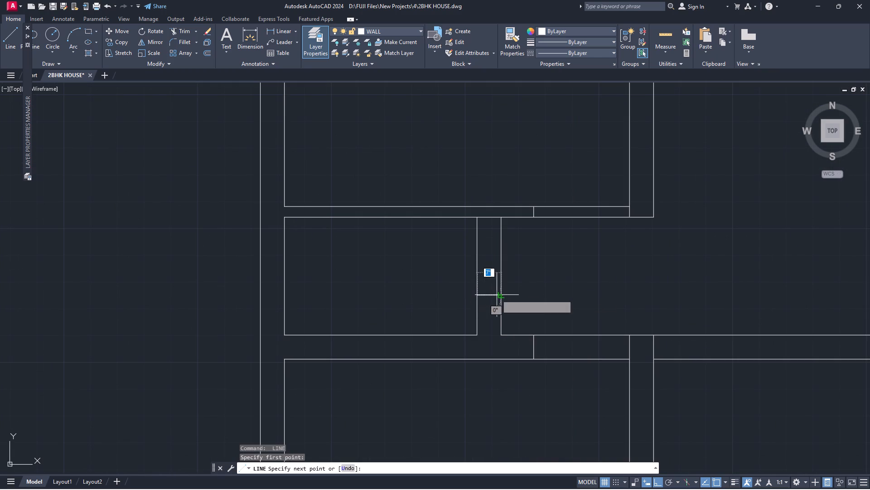
click(499, 295)
key(space)
Draw a short vertical line across the wall above the lower-right room, aligned with the right jamb of the upper-right room's opening.
scroll(535, 241, down, 2)
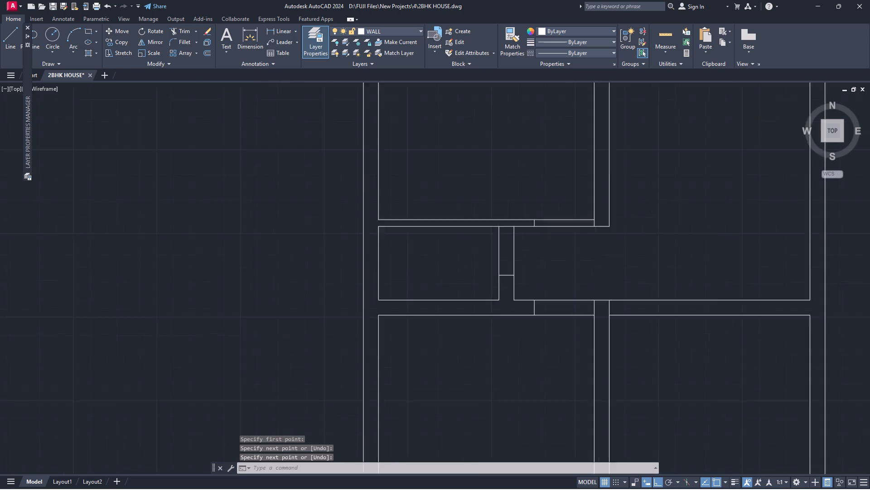
scroll(535, 241, down, 1)
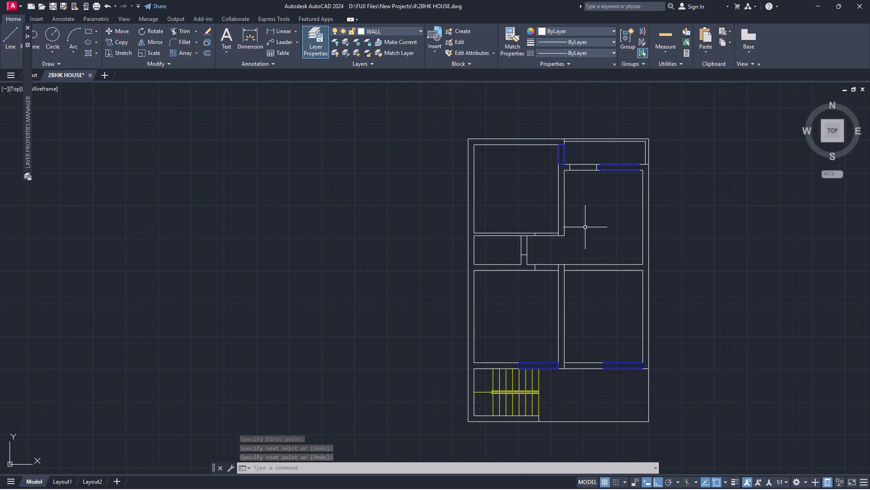
scroll(585, 221, up, 2)
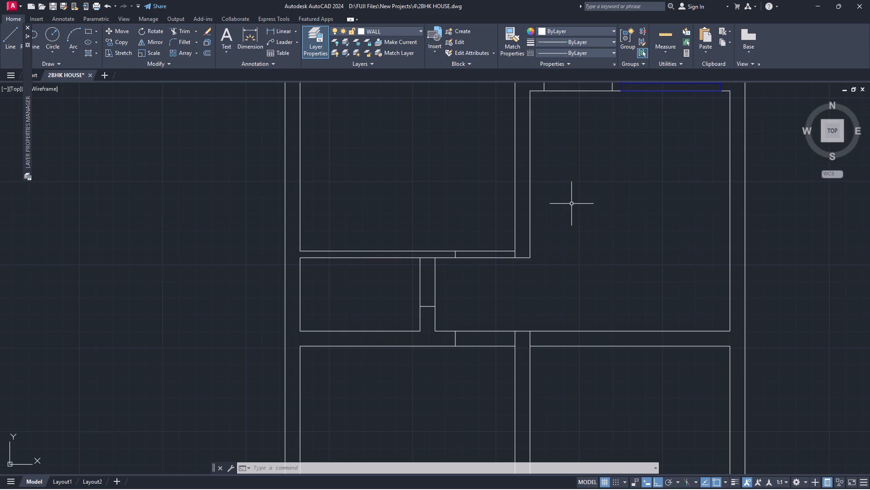
scroll(579, 175, down, 2)
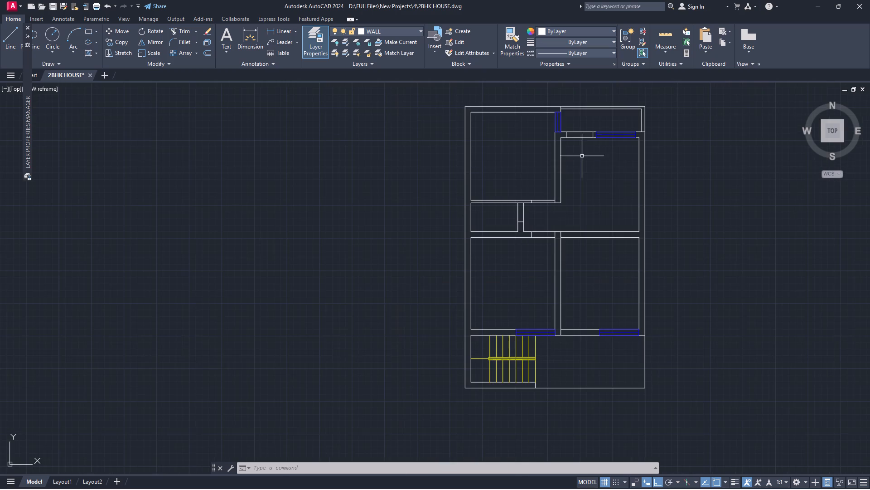
scroll(585, 142, up, 2)
scroll(585, 140, down, 1)
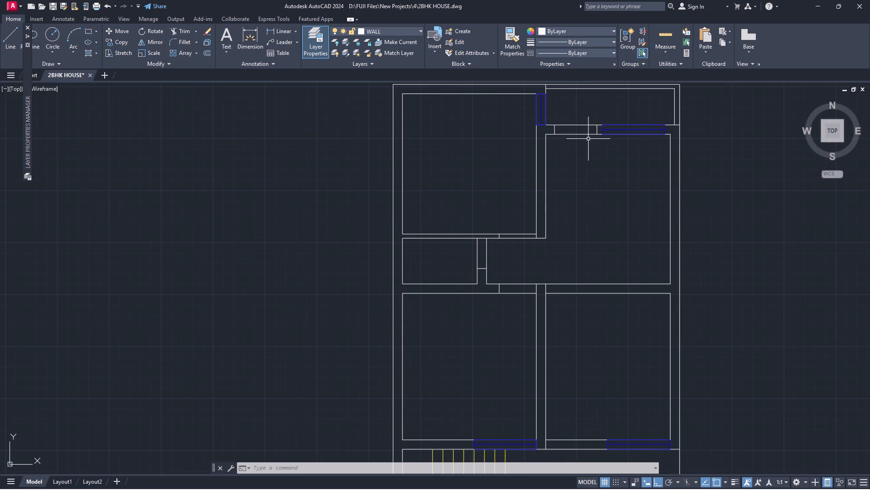
key(space)
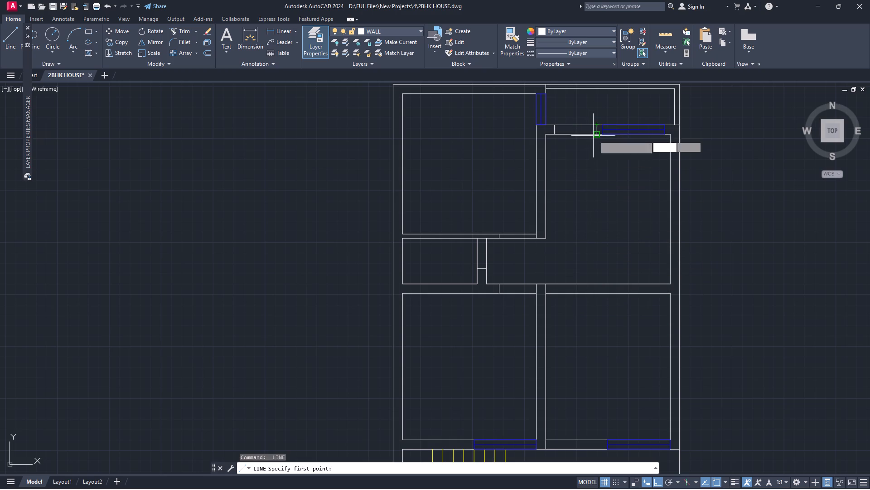
click(599, 282)
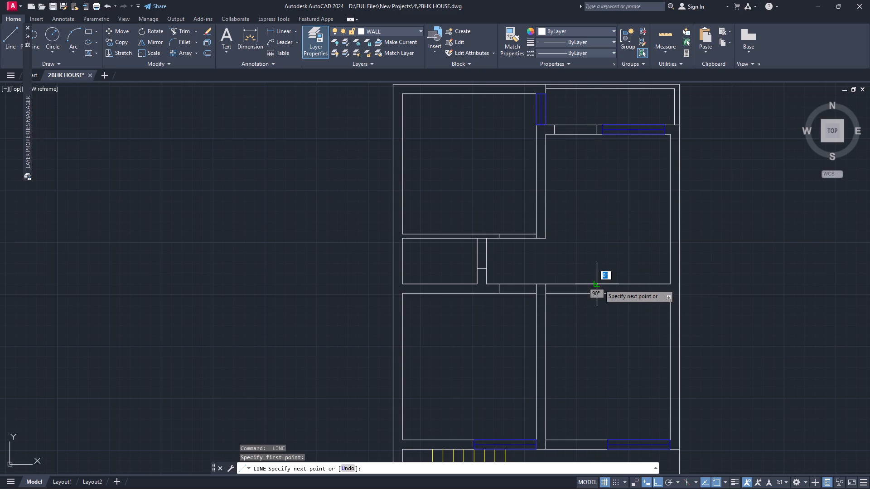
click(599, 293)
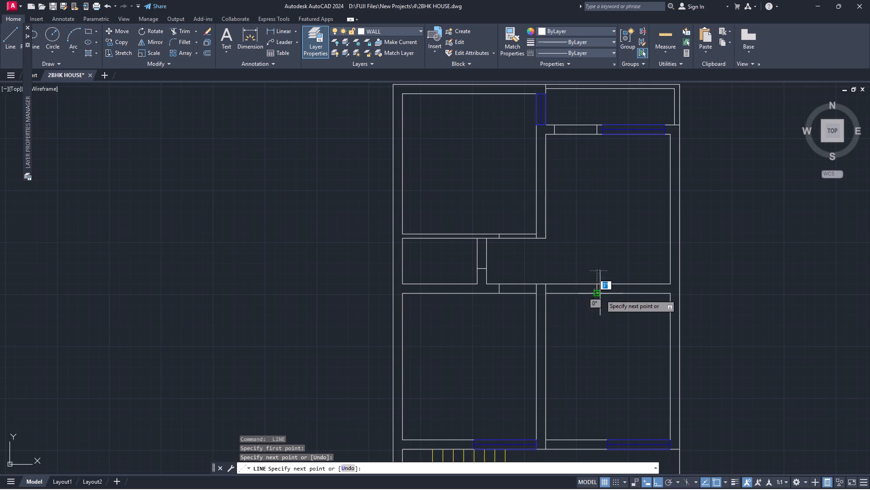
key(space)
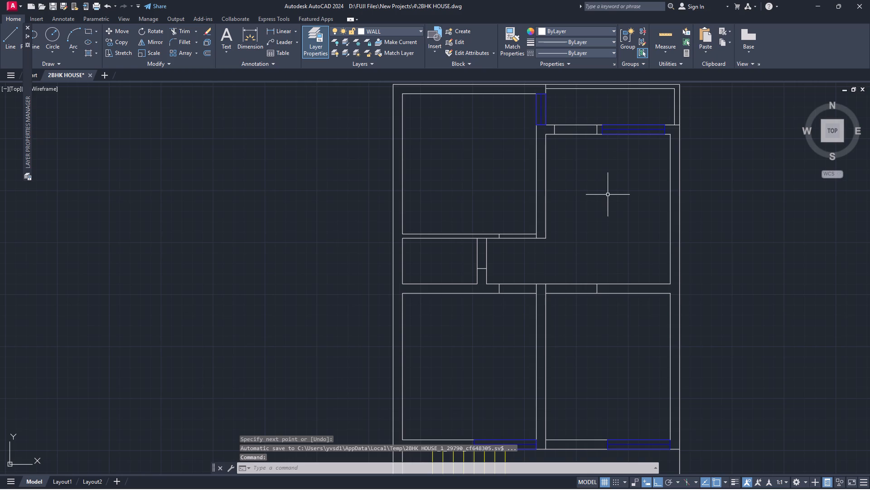
Draw a short vertical line across the bottom wall of the lower-right room, between the central dividing wall and the window.
key(space)
scroll(587, 439, up, 1)
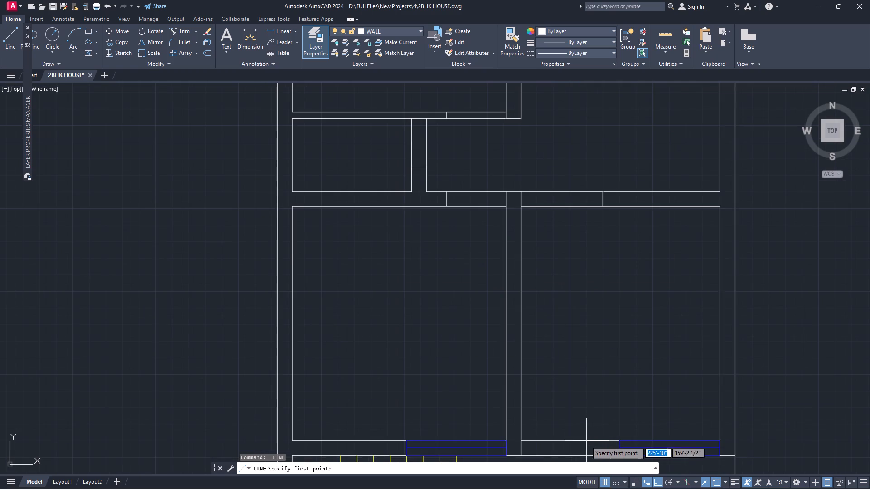
scroll(586, 437, down, 4)
scroll(585, 447, up, 5)
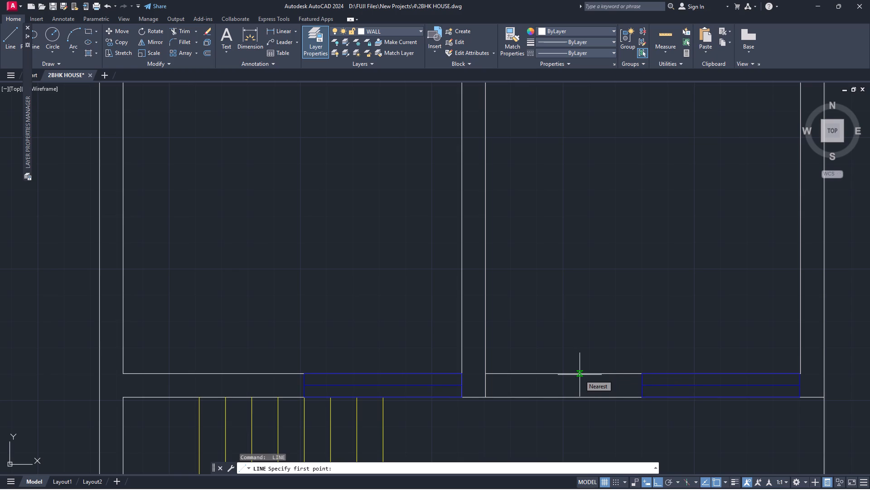
click(580, 375)
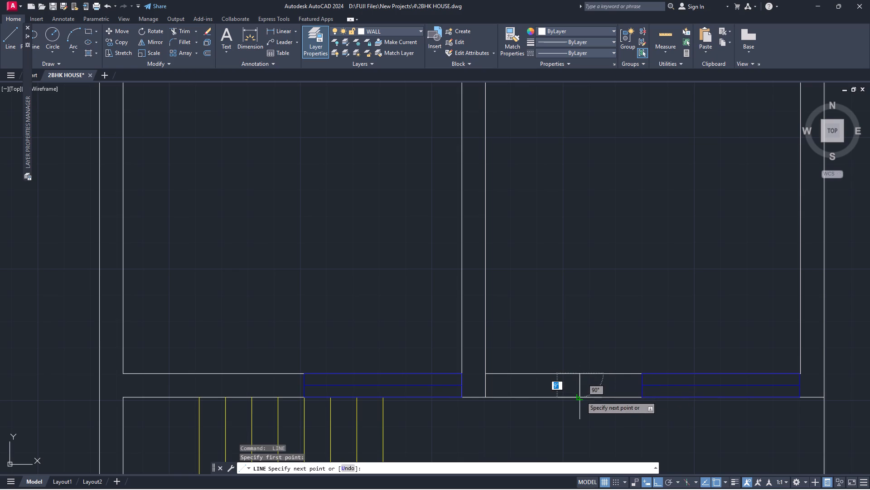
click(581, 396)
key(space)
Trim both wall lines between the two jamb lines beside the upper-right window to clear the opening.
scroll(555, 219, down, 4)
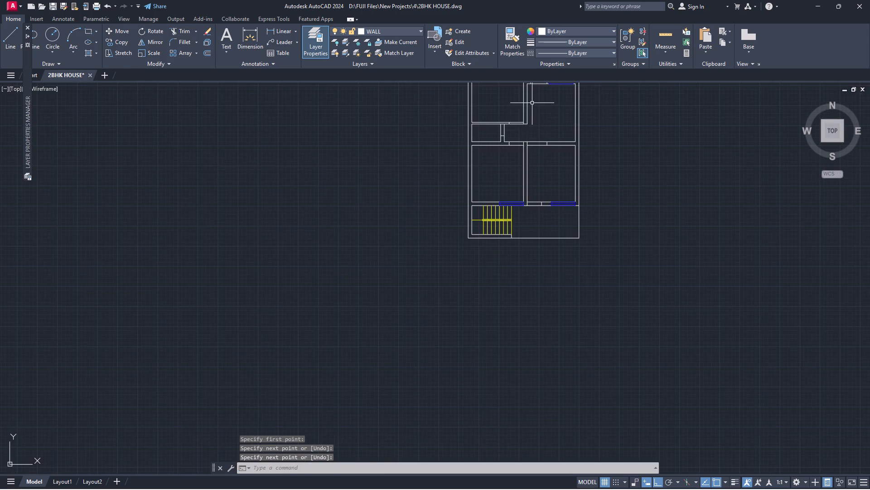
scroll(528, 157, down, 3)
scroll(531, 135, up, 5)
scroll(531, 234, down, 1)
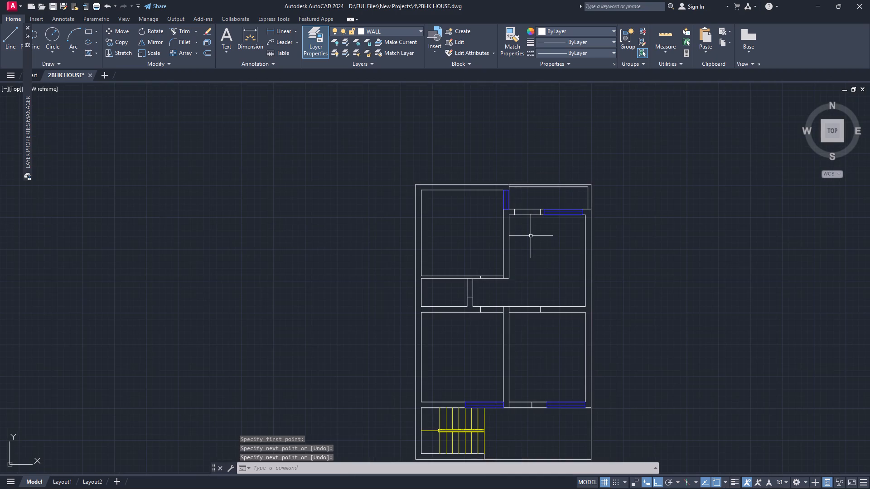
key(t)
key(r)
key(Return)
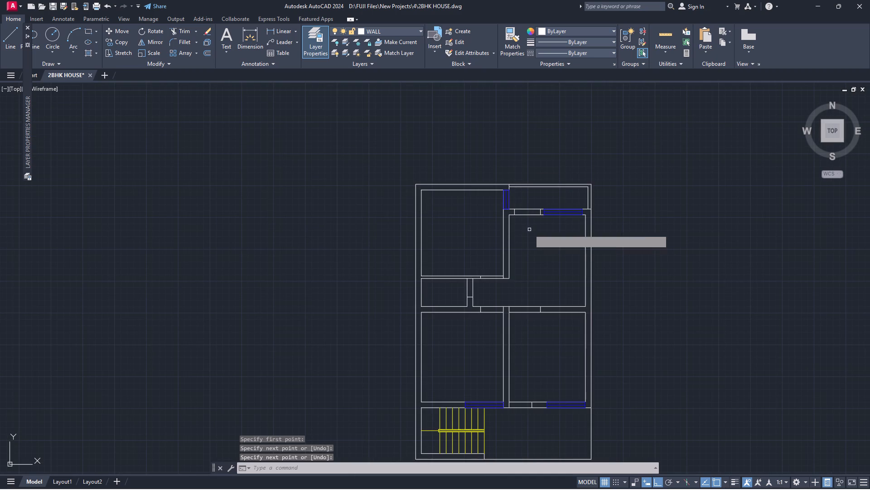
click(532, 201)
click(532, 227)
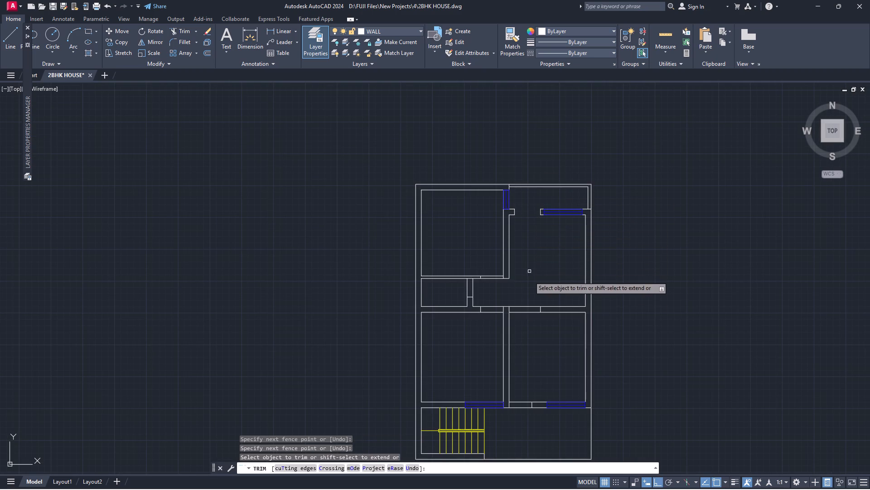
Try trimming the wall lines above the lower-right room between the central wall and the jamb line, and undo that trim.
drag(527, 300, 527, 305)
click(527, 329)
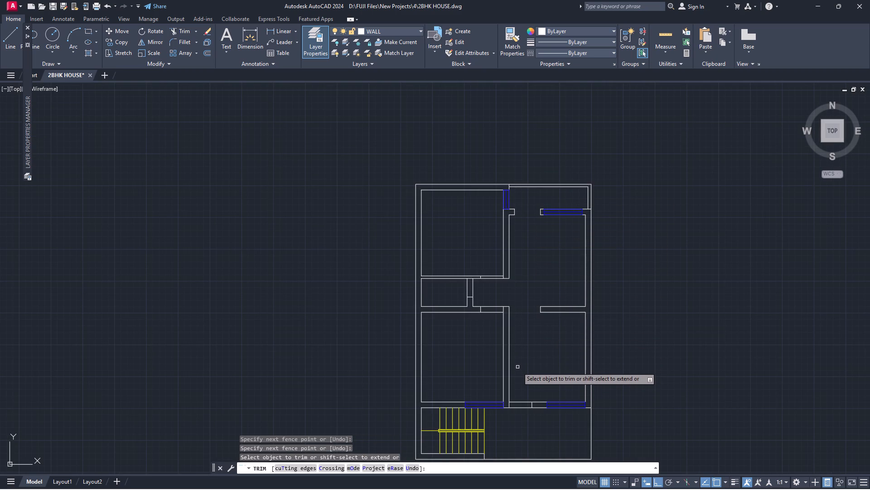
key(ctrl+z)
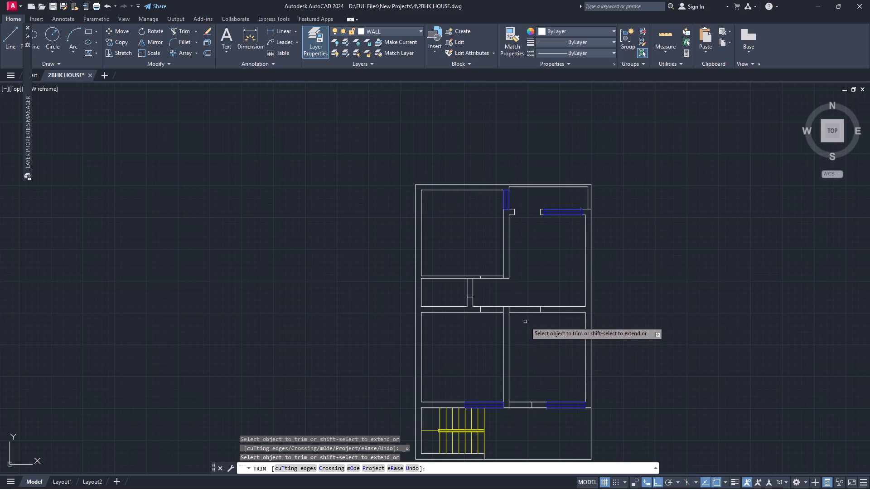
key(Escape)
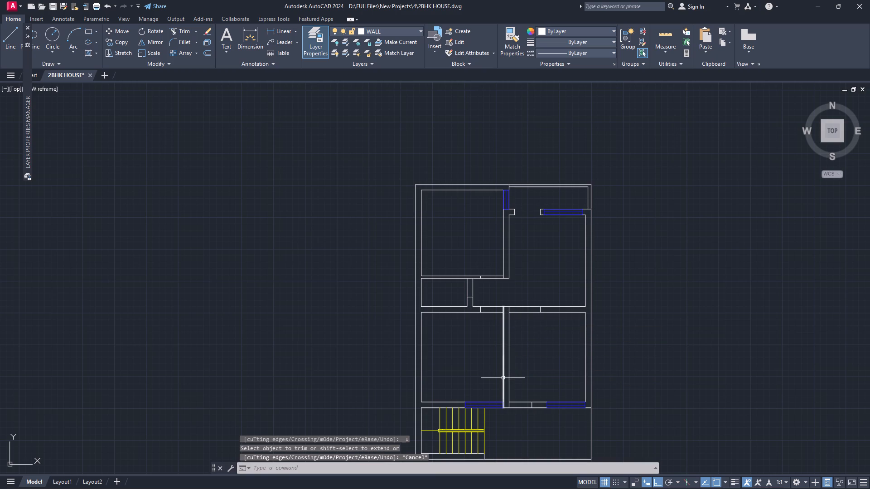
Make SHELF the current layer.
scroll(504, 372, down, 2)
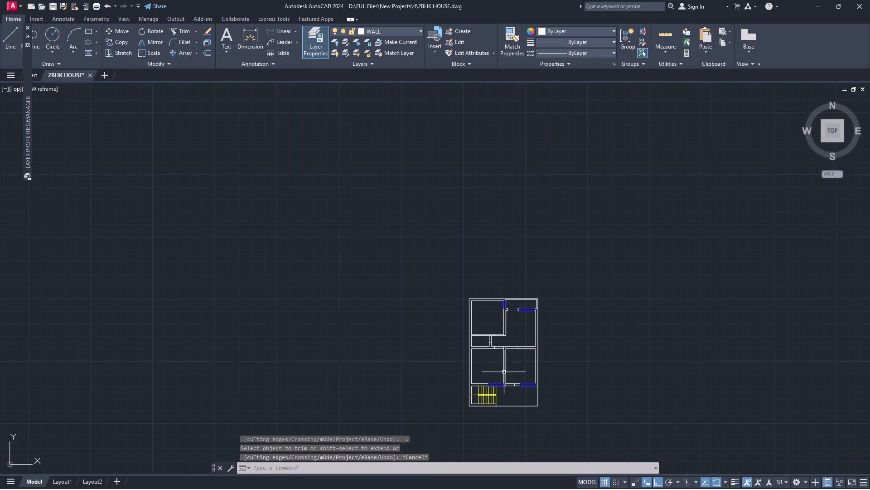
click(393, 34)
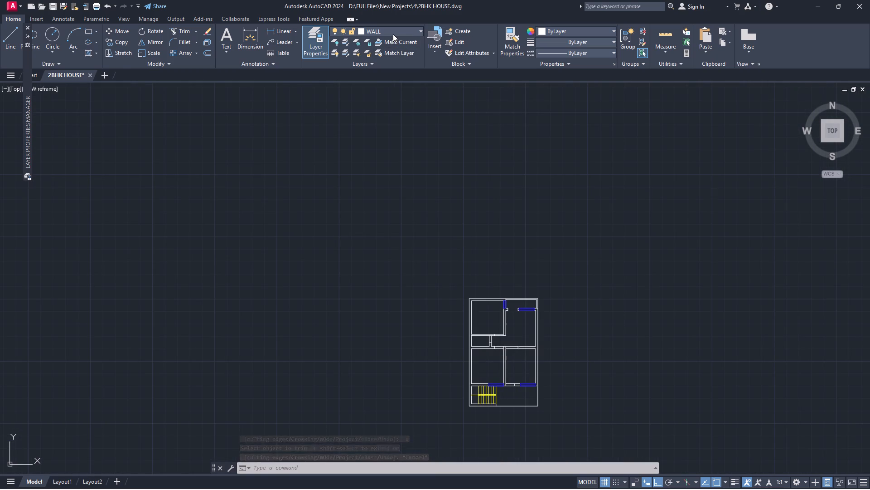
click(385, 51)
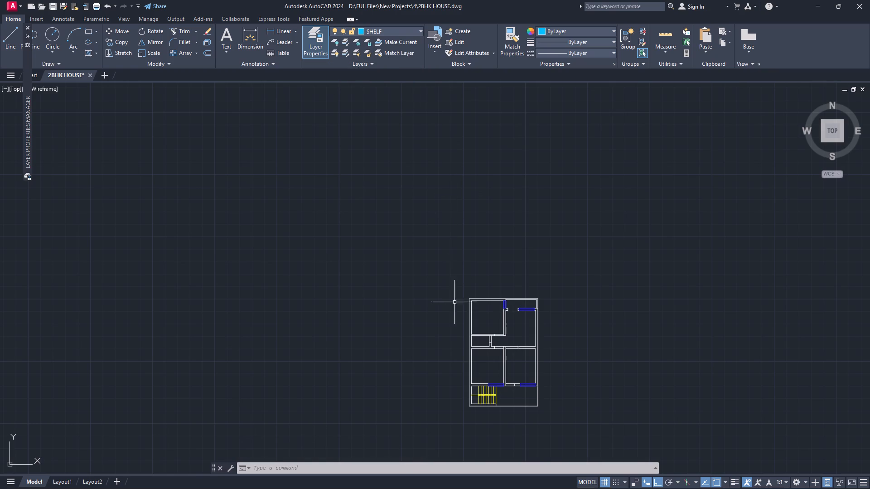
Outline a shelf from 2' below the lower-left room's upper-left corner, about 7'-9" across to align with the jamb line, then up to the wall.
scroll(473, 352, up, 5)
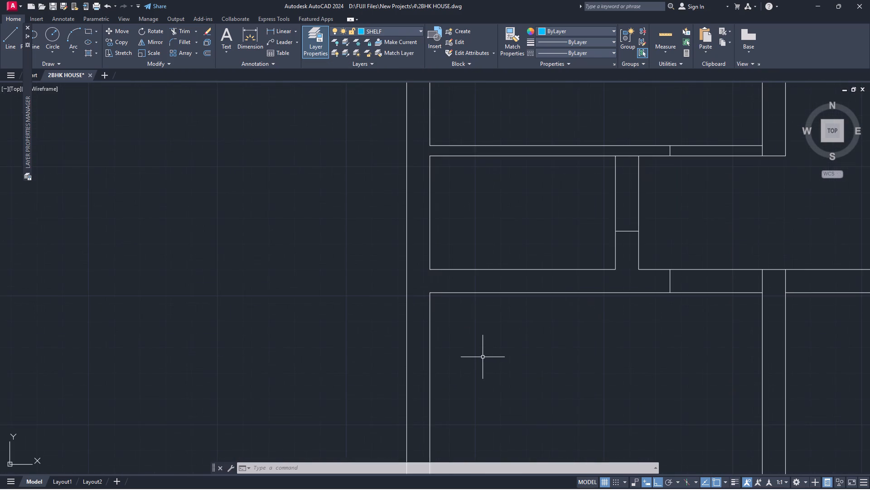
key(l)
key(Return)
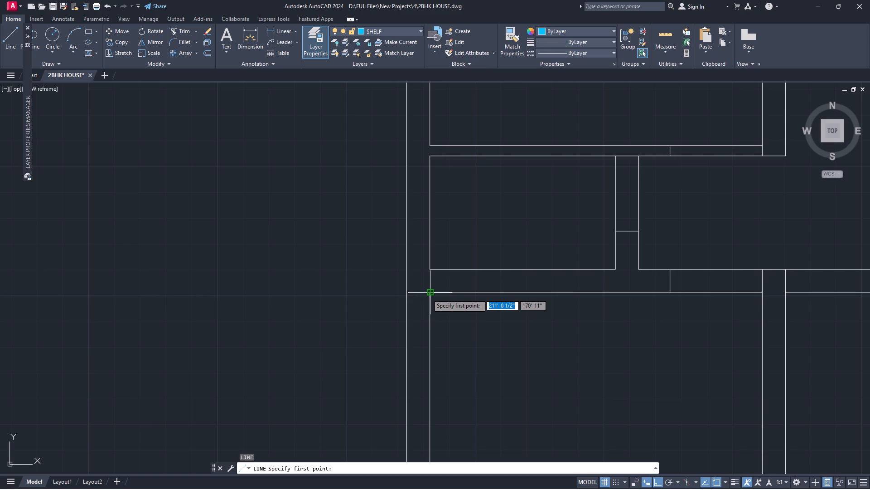
text(TK)
key(Return)
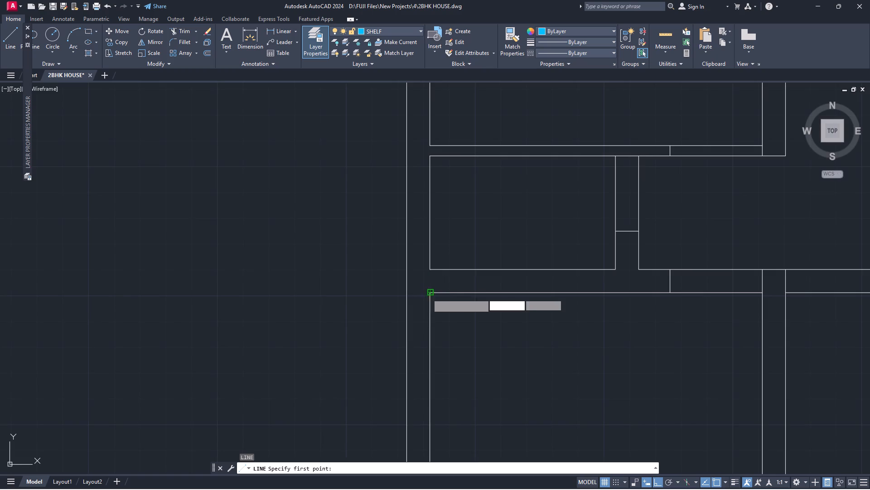
click(430, 292)
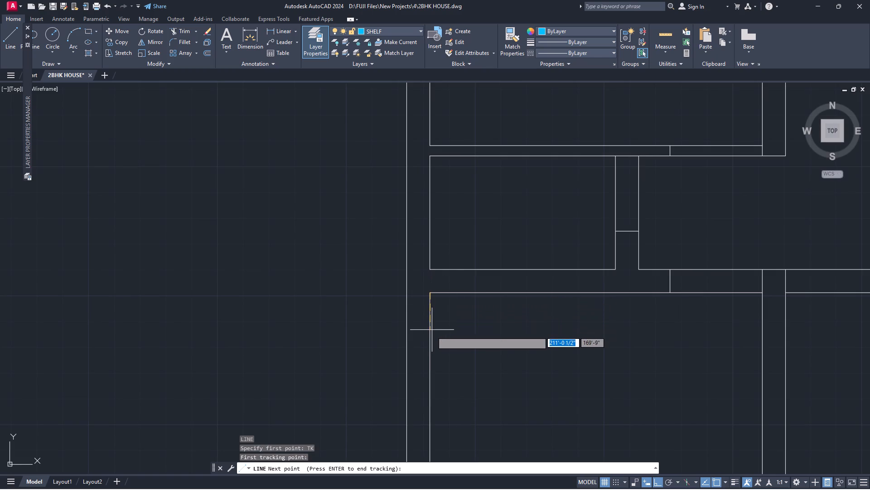
key(2)
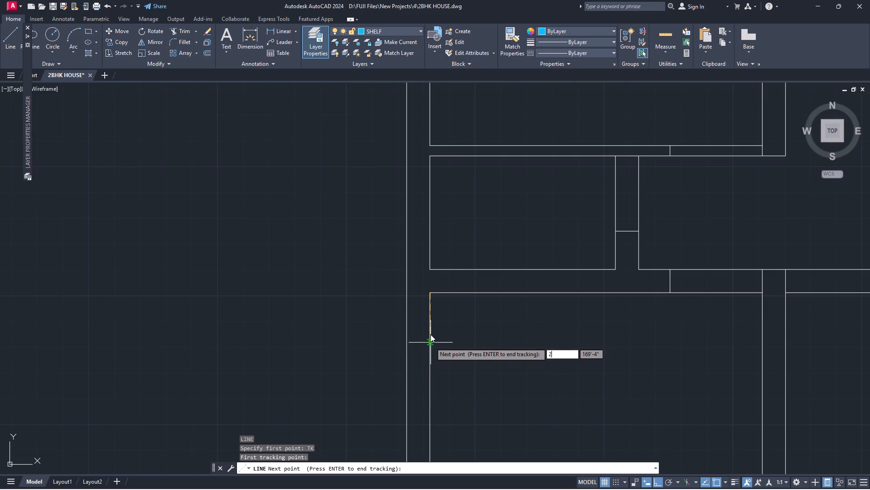
key(apostrophe)
key(Return)
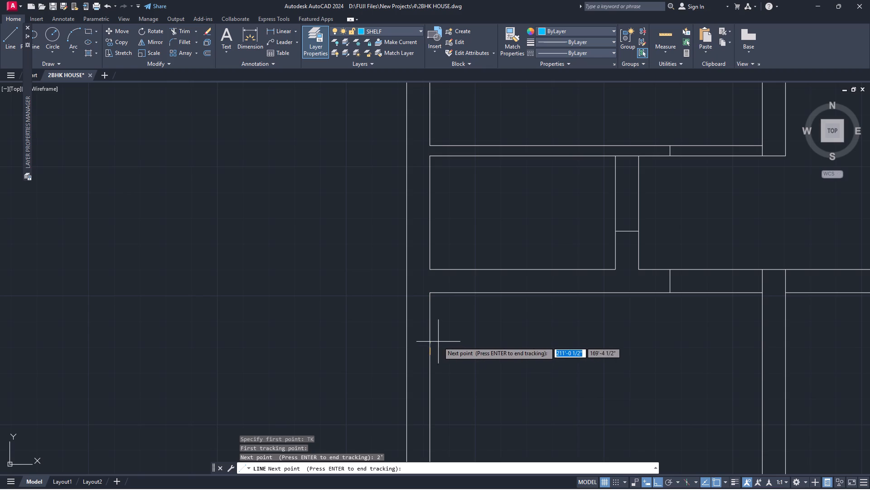
key(Return)
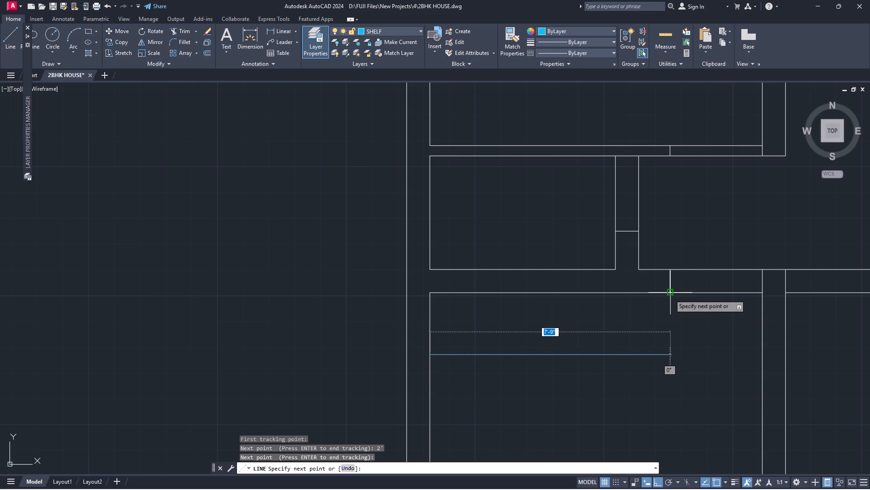
click(671, 355)
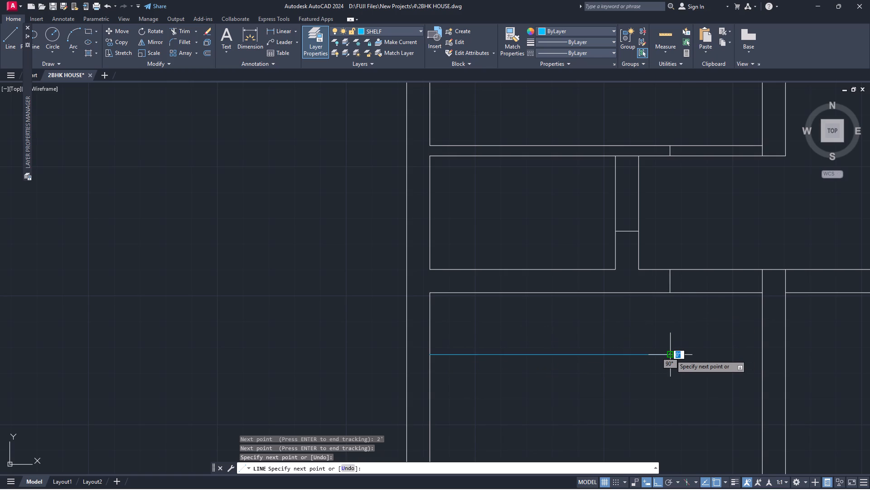
click(667, 295)
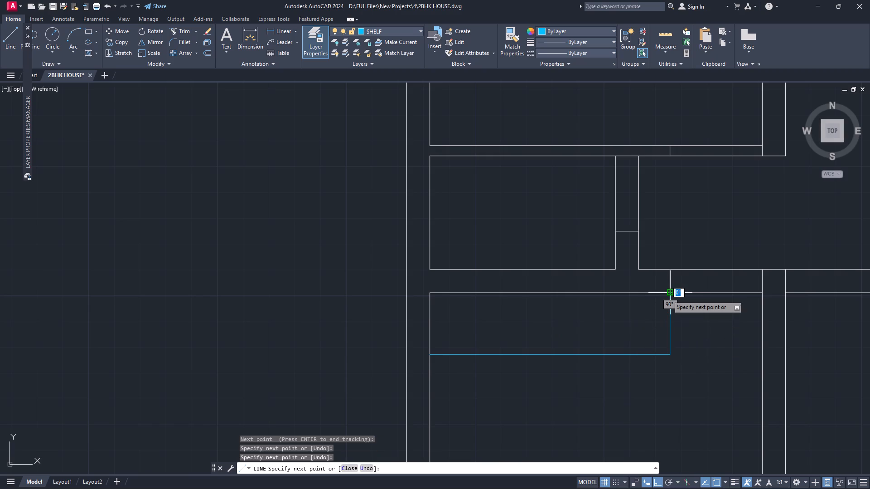
key(space)
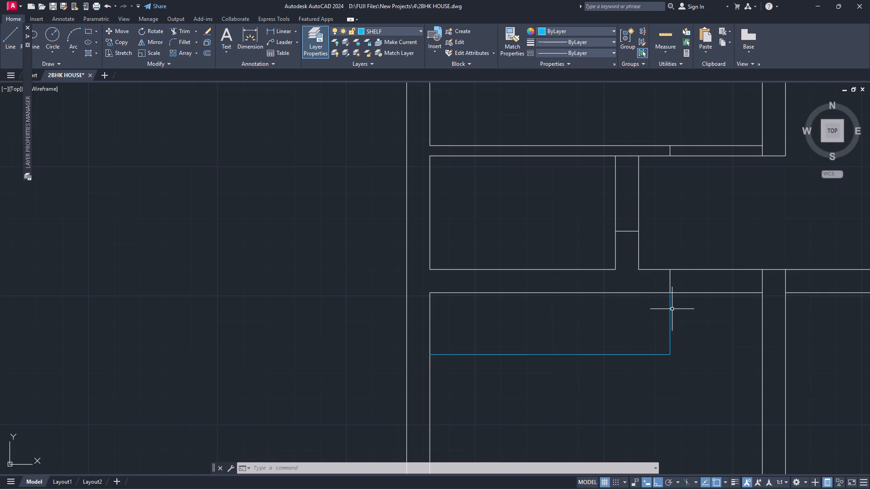
Offset the shelf's long front edge slightly inward, toward the wall, using a through point.
key(o)
key(Return)
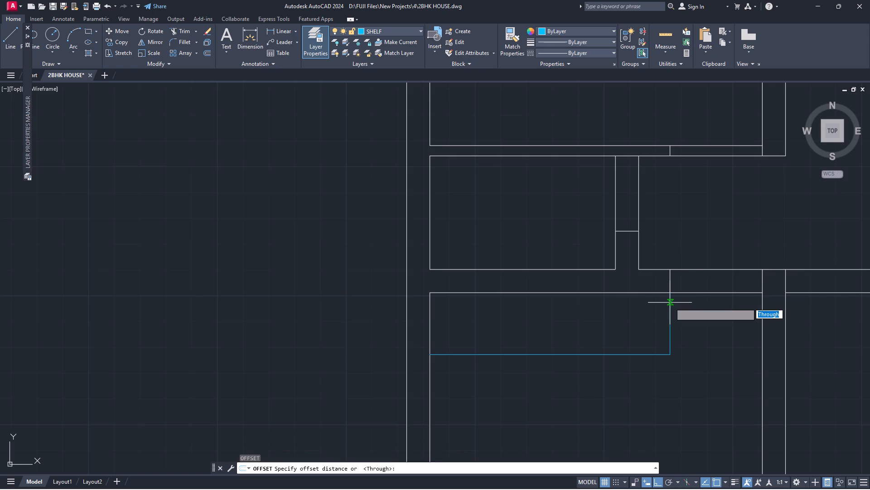
key(Return)
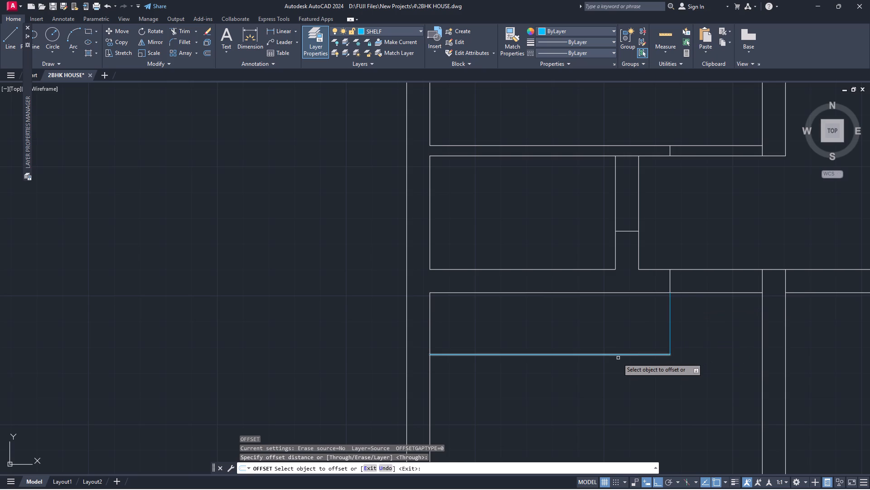
click(618, 354)
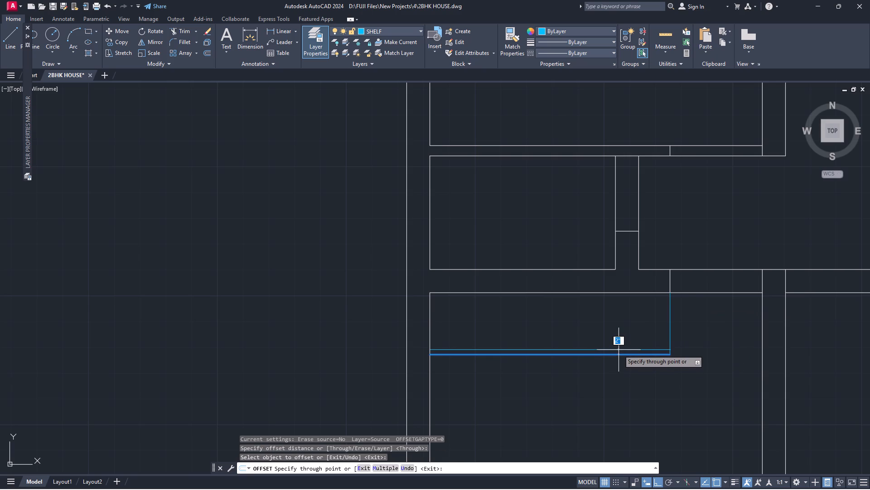
click(619, 350)
key(Escape)
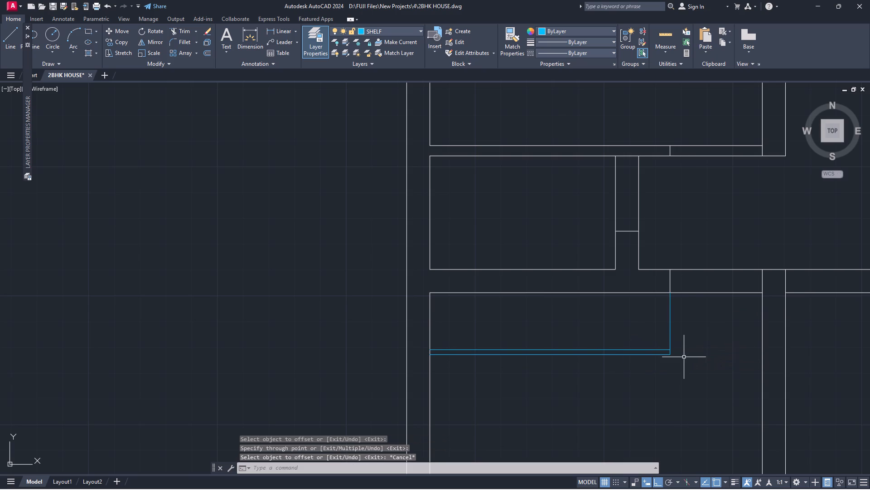
Mirror the three shelf lines into the upper-left room across a horizontal line through the small middle room, keeping the originals.
click(686, 367)
click(640, 348)
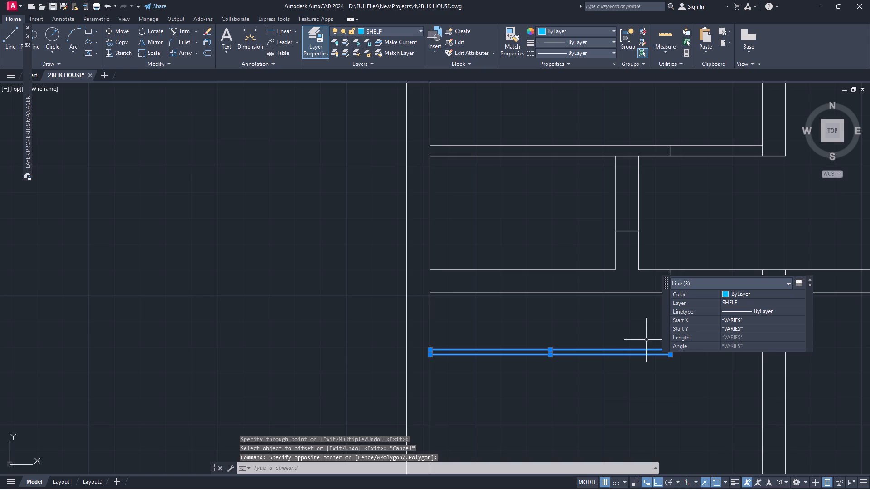
key(m)
key(i)
key(Return)
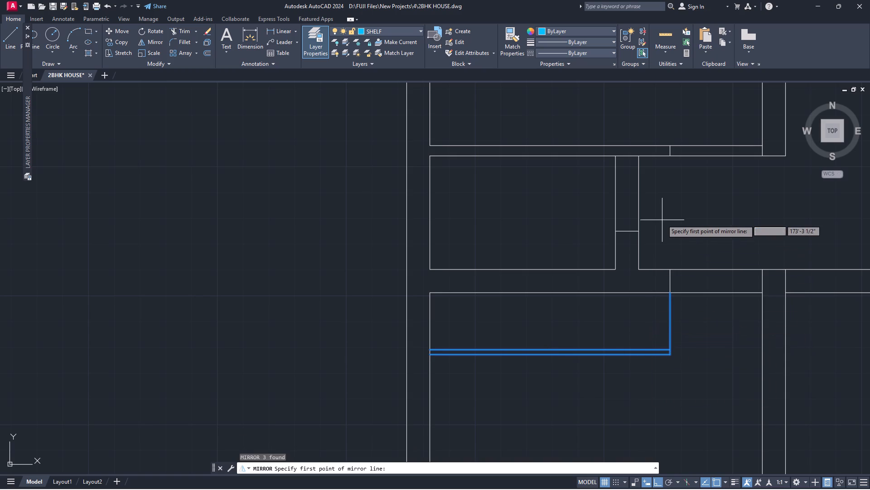
click(669, 215)
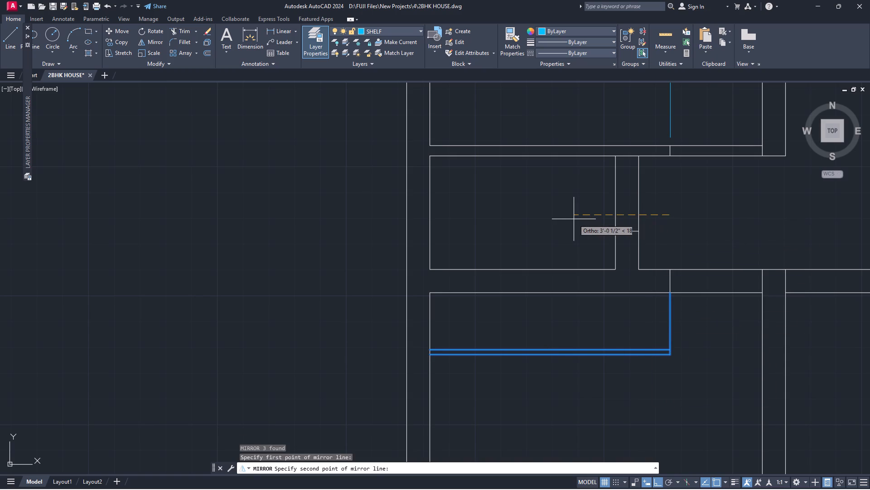
scroll(573, 219, down, 3)
click(572, 219)
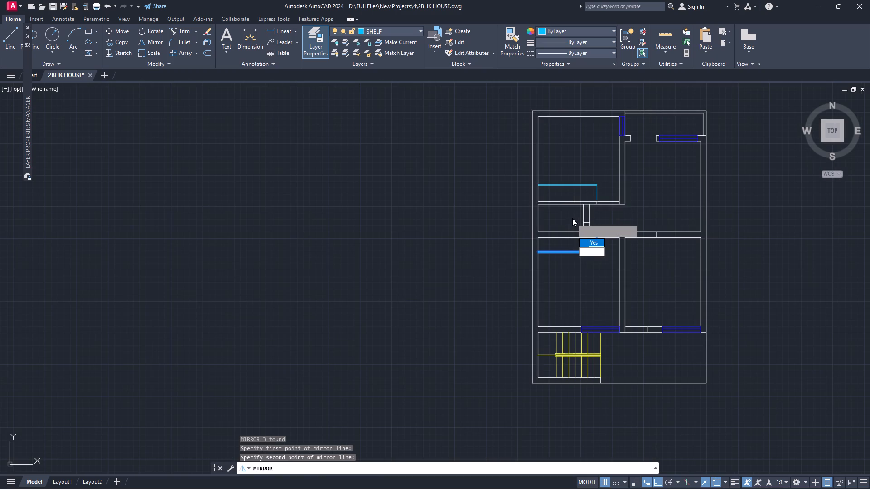
drag(586, 249, 572, 219)
Move the mirrored shelf lines so the short side's lower end meets the wall at the jamb line of the upper-left room.
scroll(578, 185, up, 4)
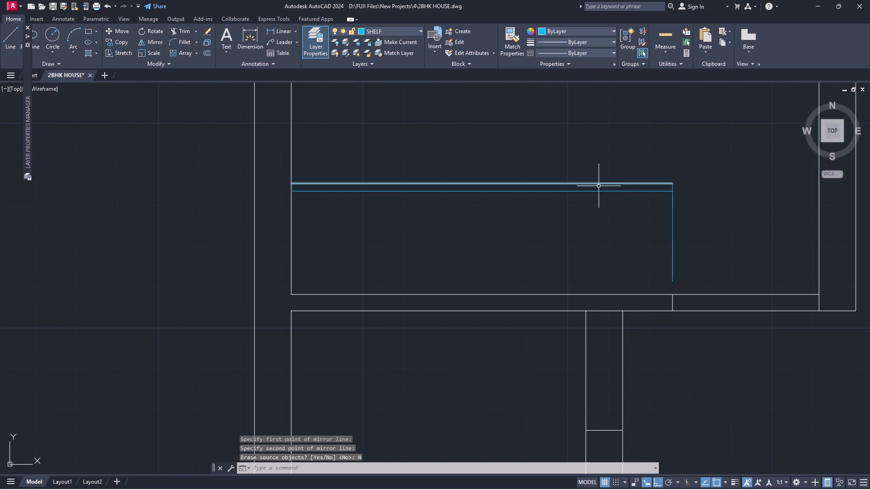
click(674, 254)
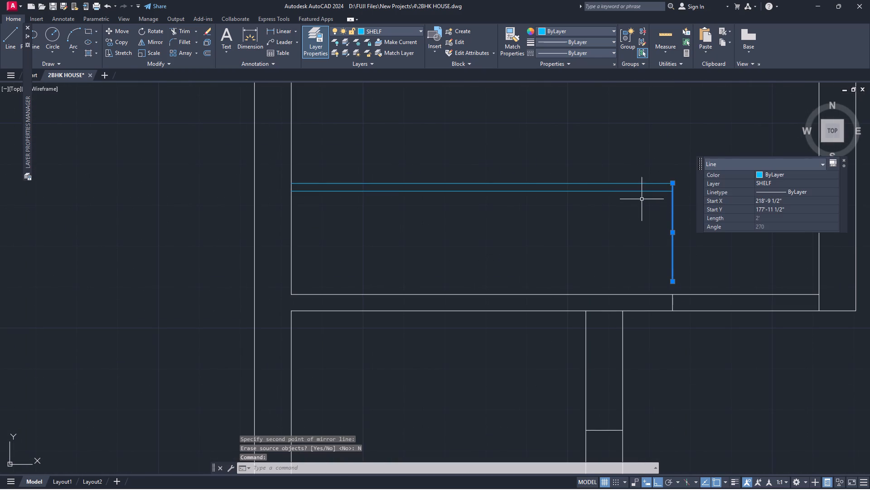
click(641, 204)
click(593, 176)
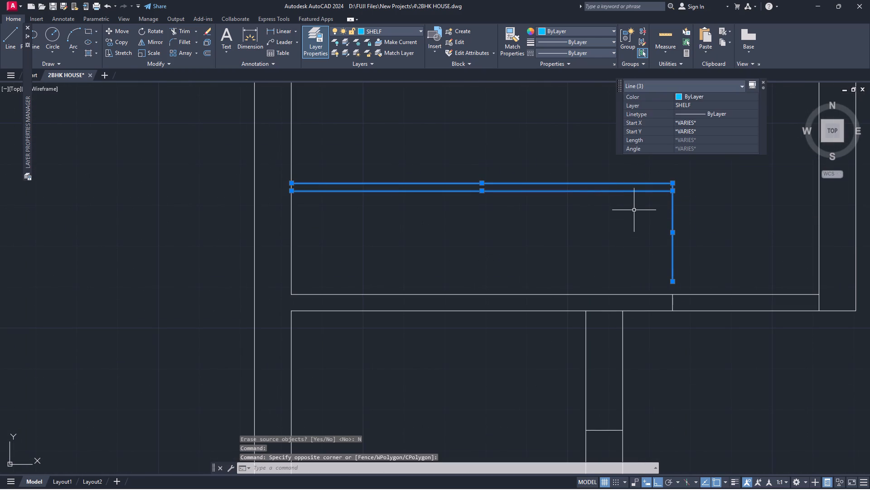
key(m)
key(Return)
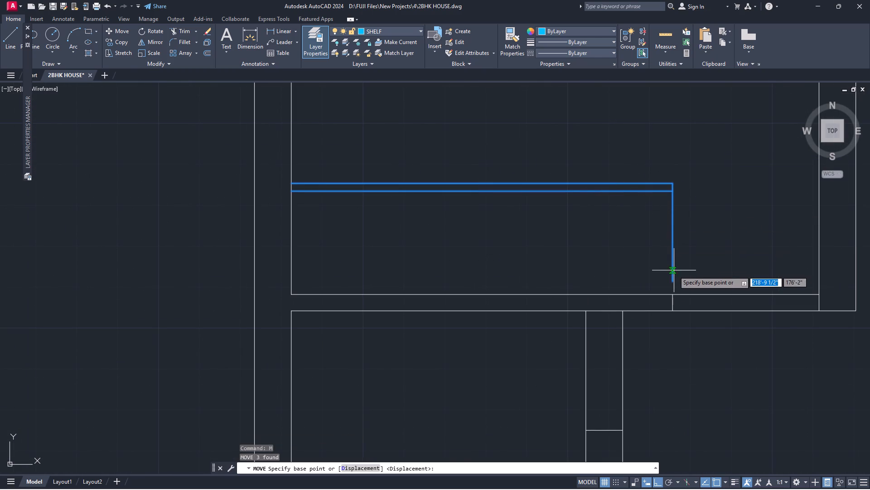
scroll(674, 273, up, 3)
click(667, 304)
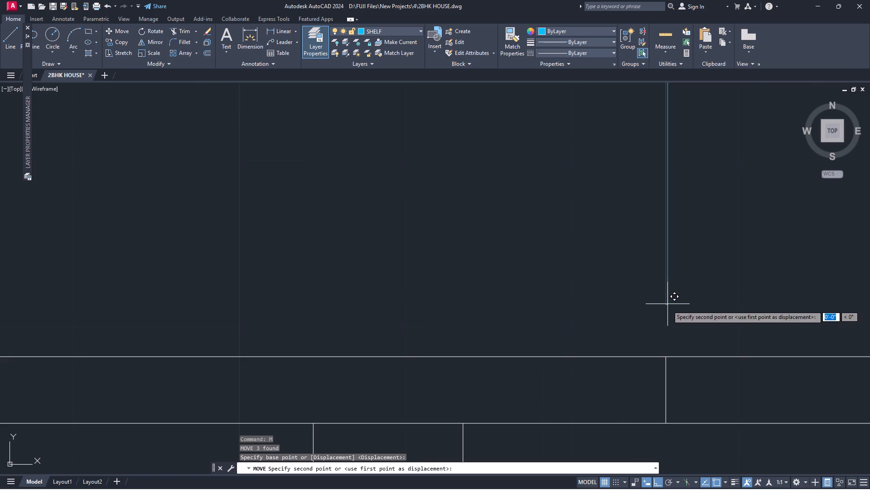
click(664, 356)
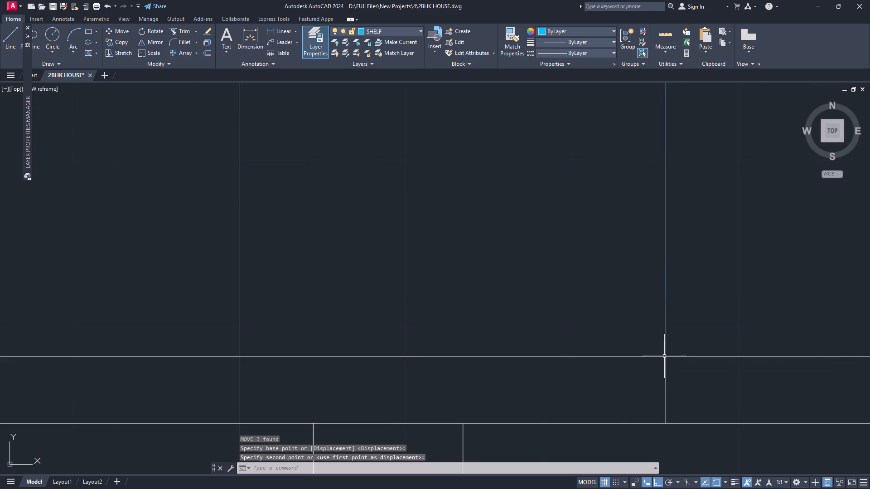
Make layer 0 current and offset the upper-right room's inner top wall line and inner right wall line 2' into the room.
scroll(570, 166, down, 6)
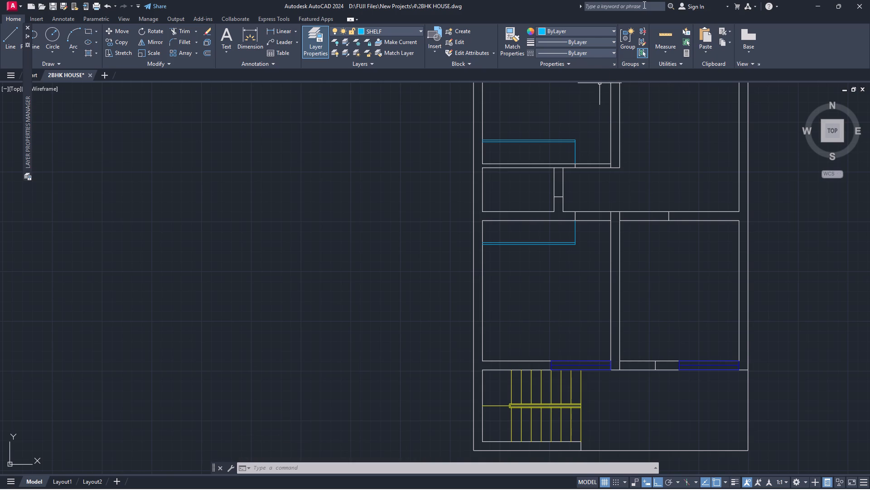
scroll(754, 148, down, 4)
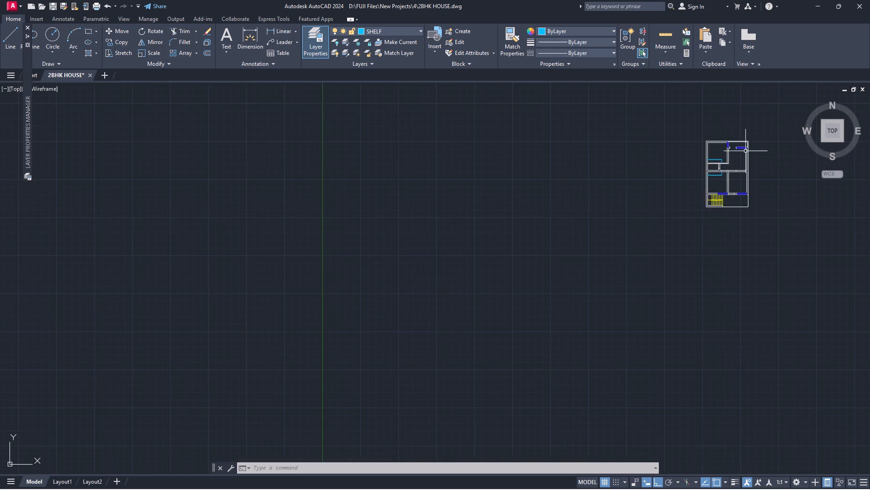
scroll(749, 144, up, 5)
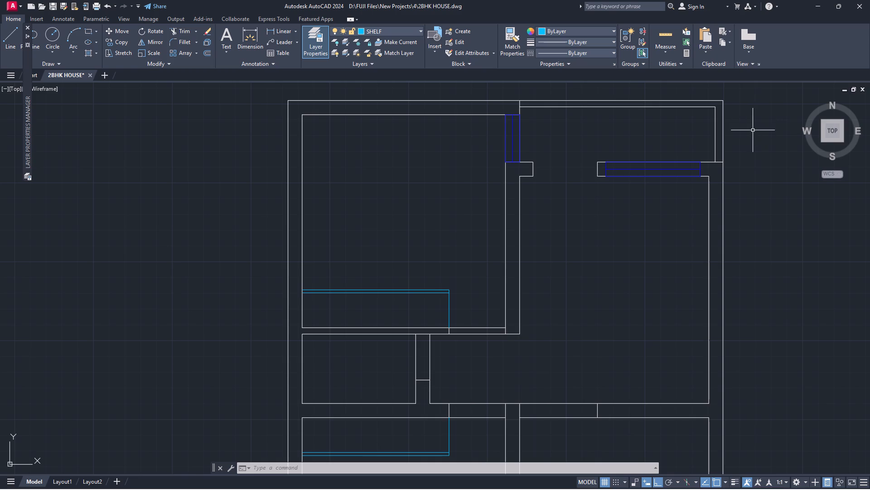
key(o)
key(Return)
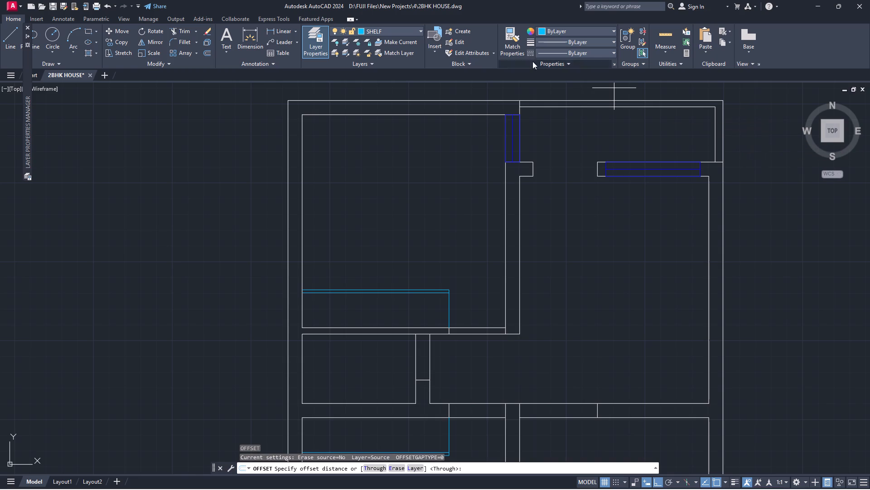
click(421, 32)
click(398, 44)
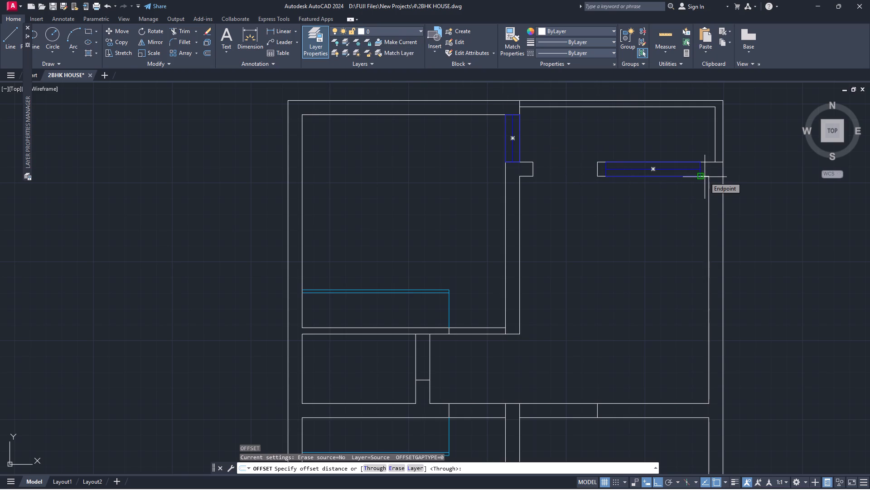
click(696, 209)
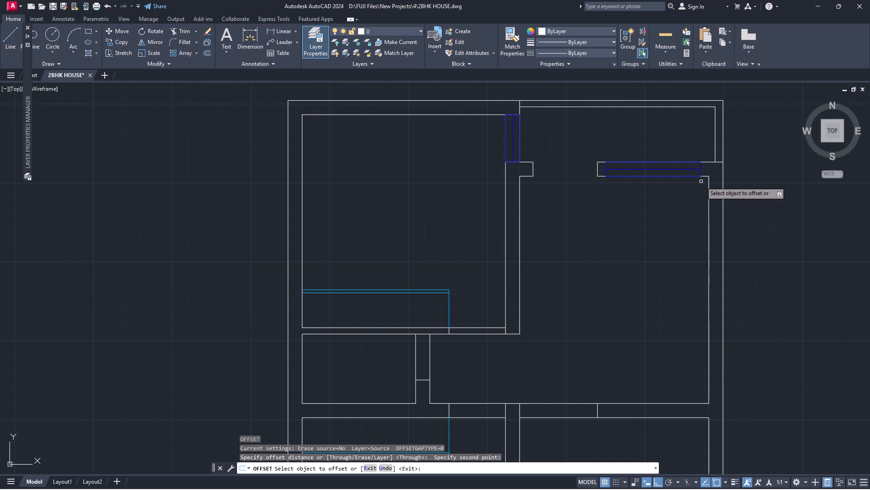
click(703, 176)
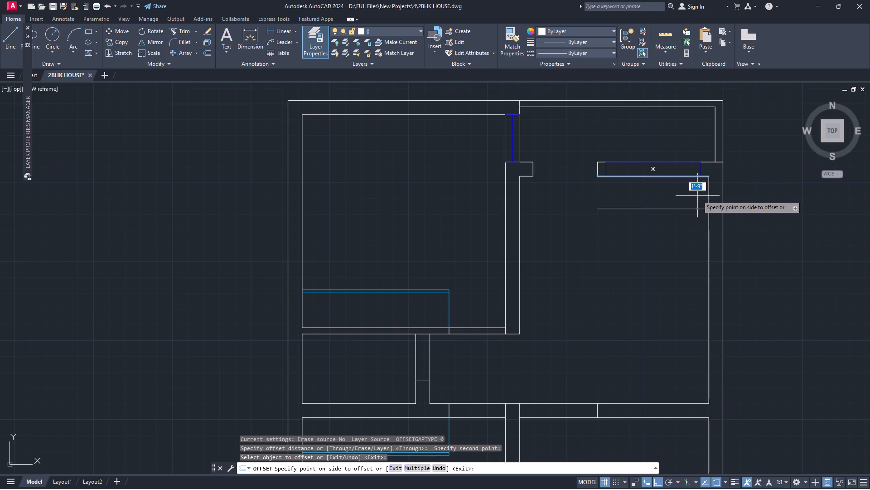
text(2')
key(Return)
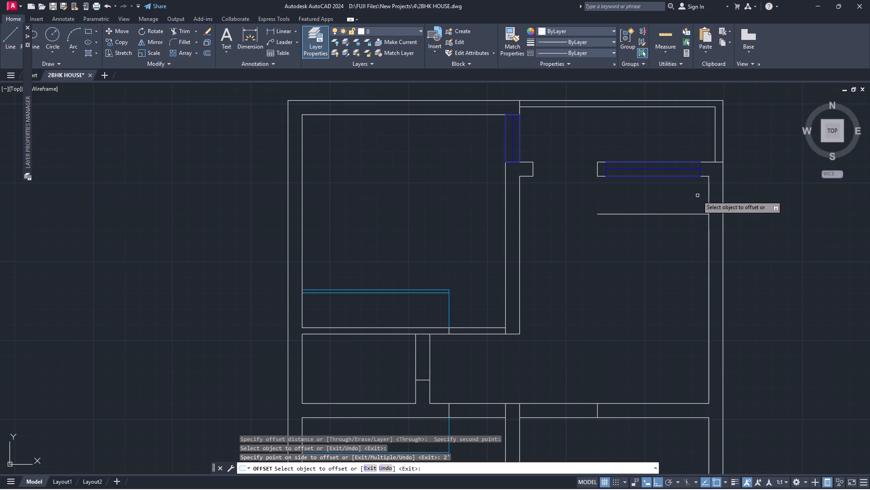
click(708, 308)
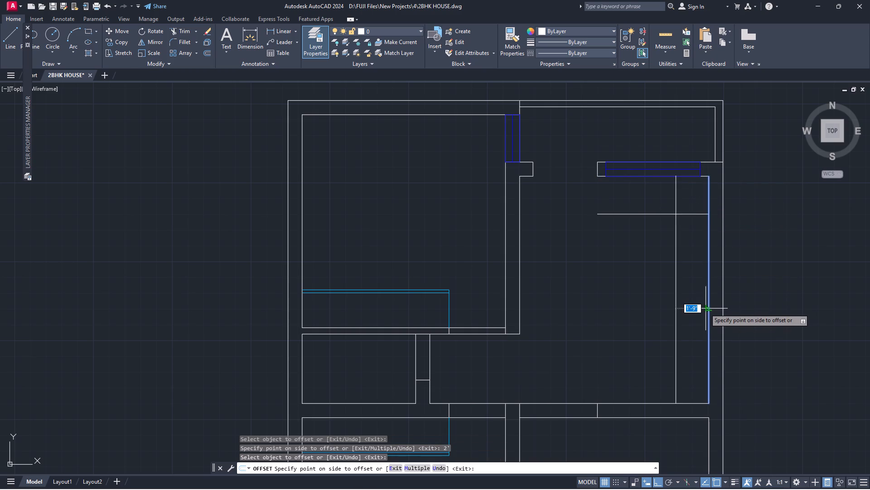
key(2)
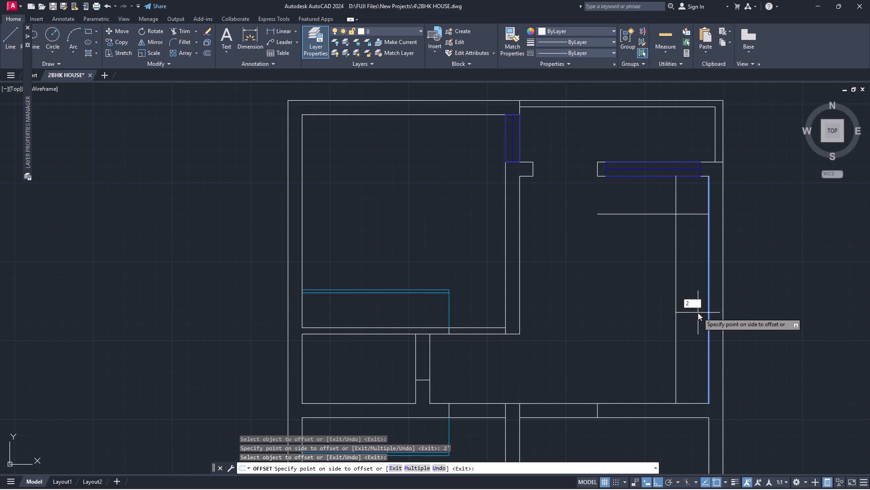
key(apostrophe)
key(Return)
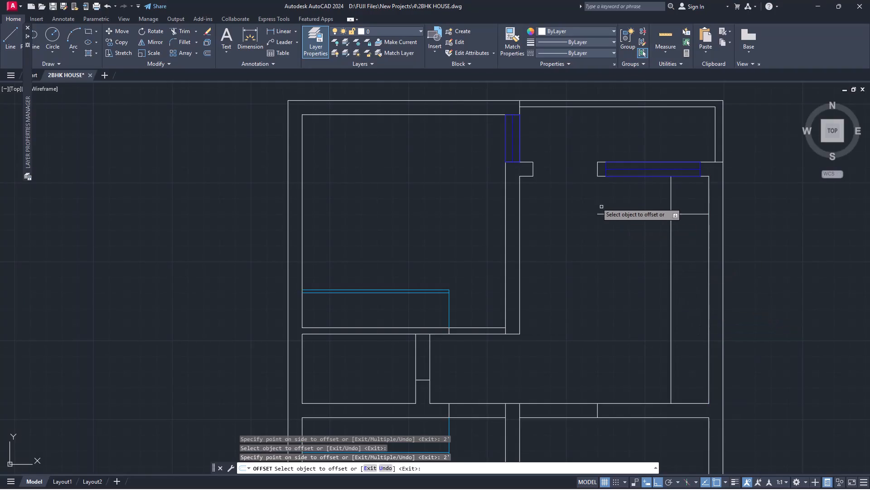
key(Escape)
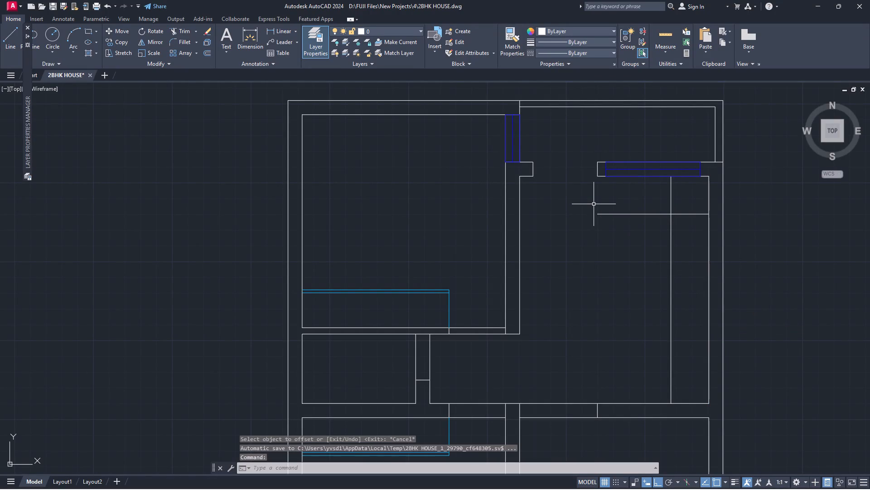
Draw a vertical line closing the open end of the kitchen counter, from the horizontal offset line up to the wall corner.
key(l)
key(Return)
click(596, 217)
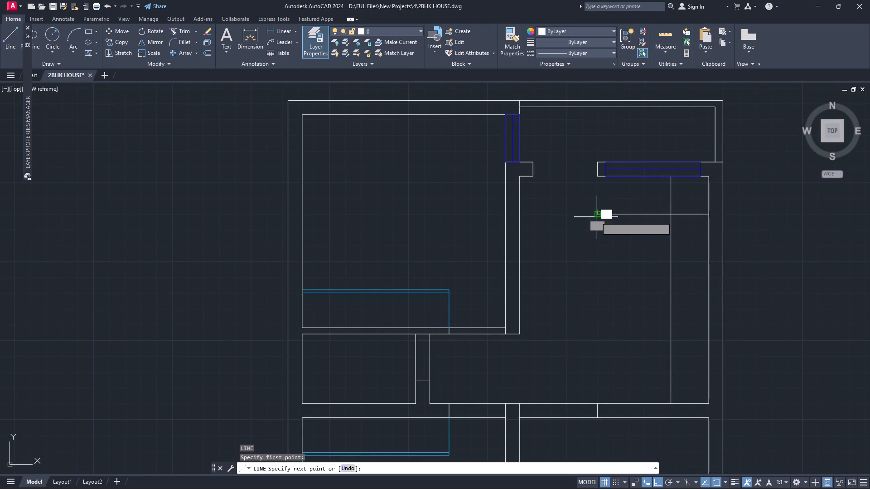
click(596, 175)
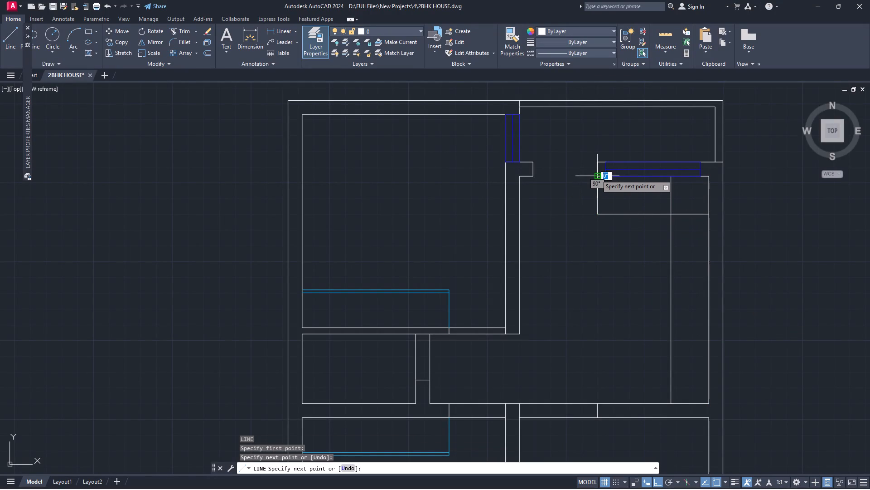
key(n)
key(Escape)
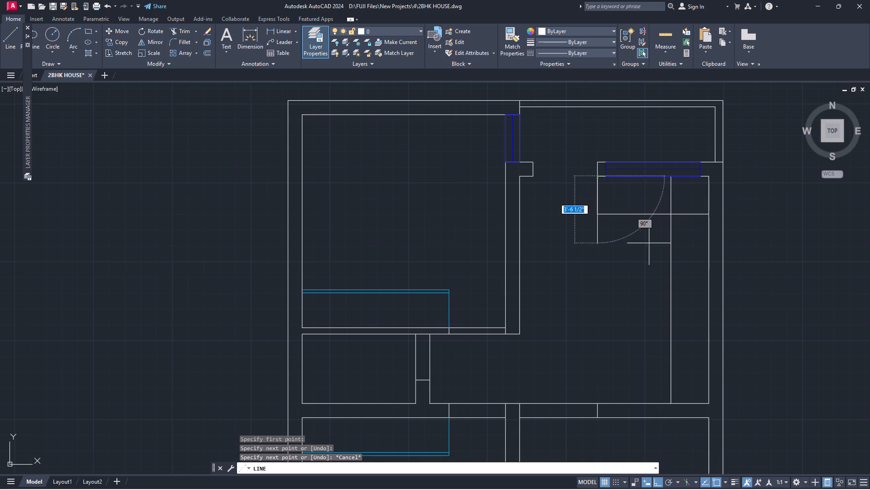
key(Escape)
Trim the overlapping ends of the two offset lines with a fence so they form an L-shaped counter edge.
text(TR)
key(Return)
click(657, 201)
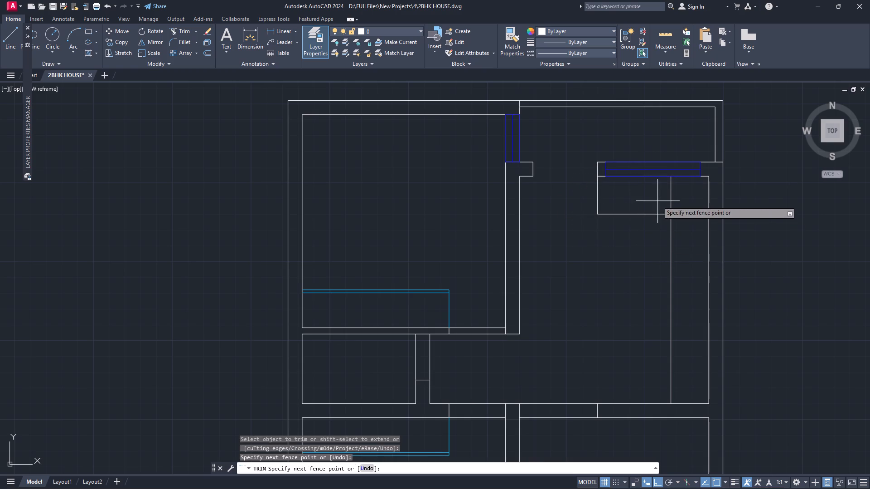
click(685, 223)
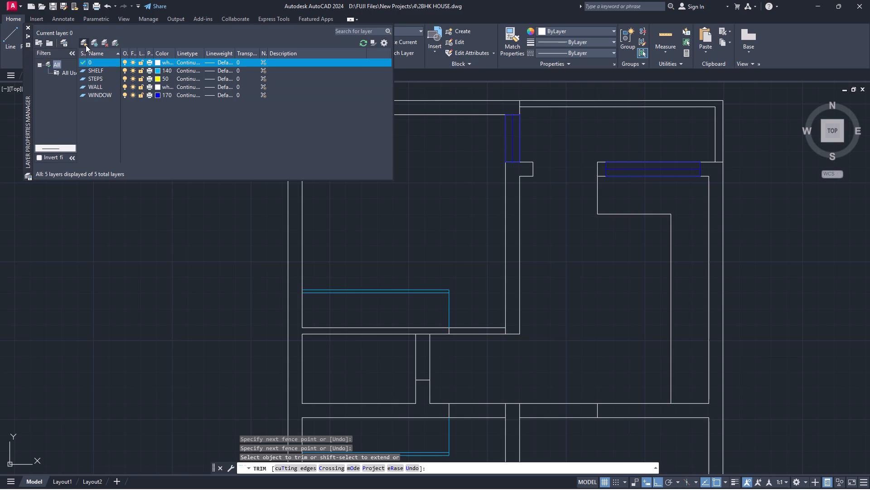
Create a new layer named KITCHEN.
click(86, 45)
text(KITCHEN)
key(Return)
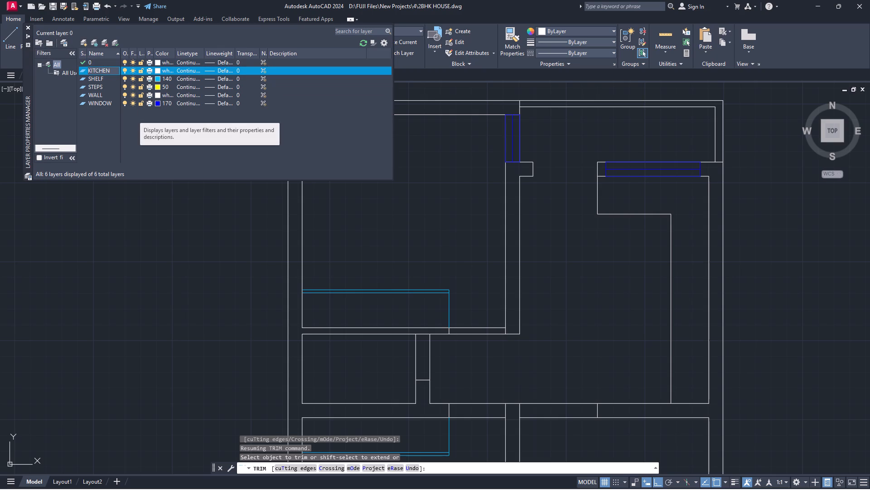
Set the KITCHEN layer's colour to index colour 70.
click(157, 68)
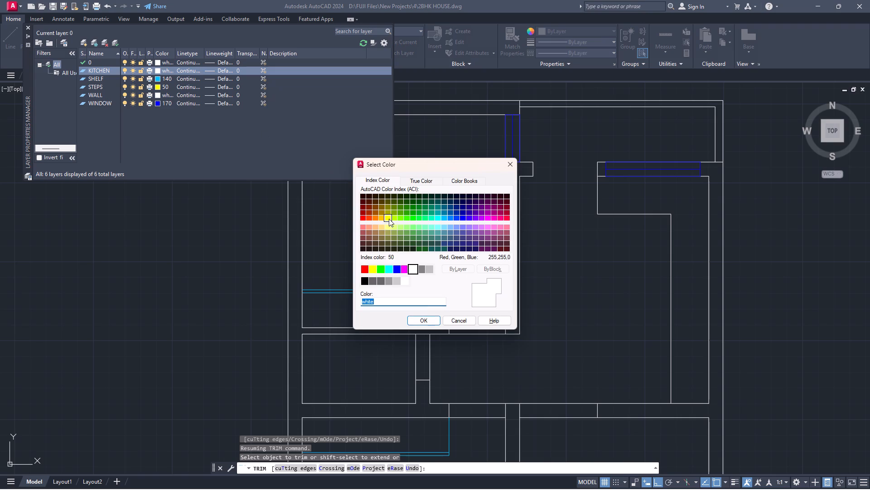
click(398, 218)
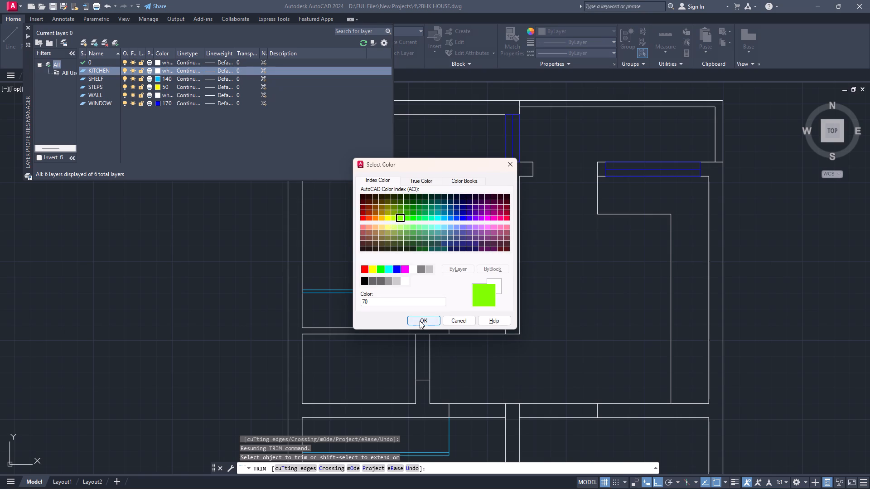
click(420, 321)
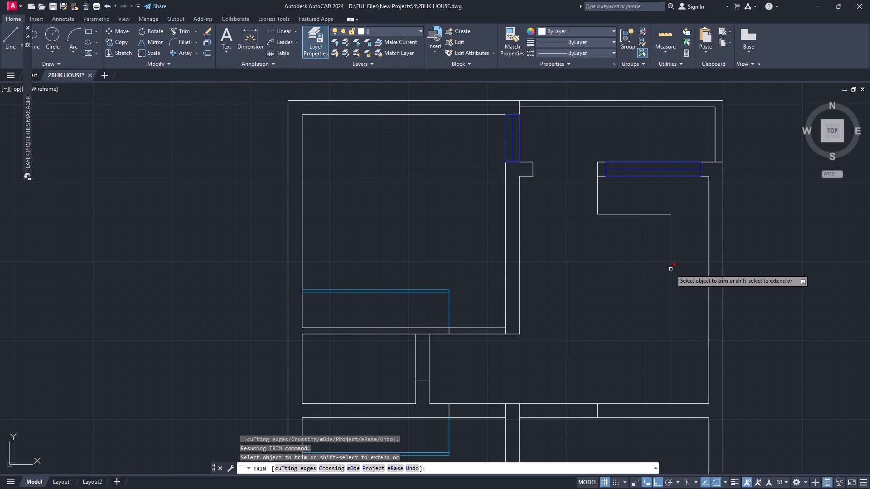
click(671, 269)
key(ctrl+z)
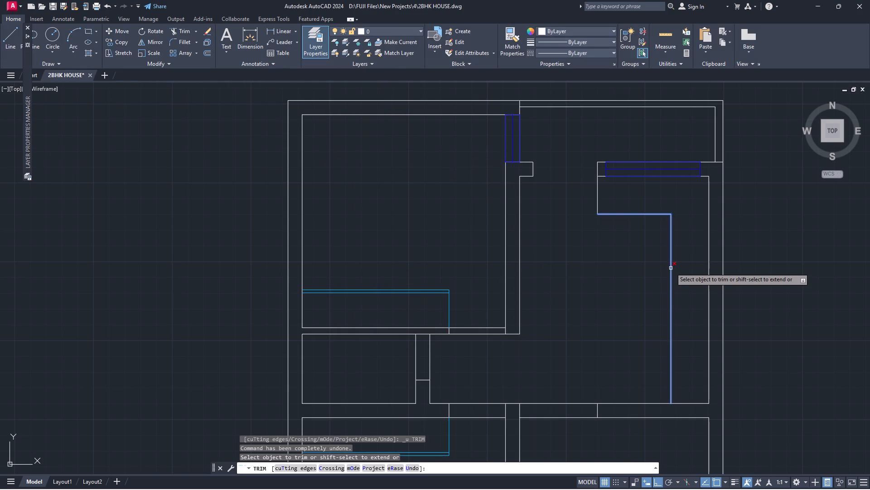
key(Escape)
Assign the three kitchen counter lines to the KITCHEN layer and clear the selection.
click(671, 268)
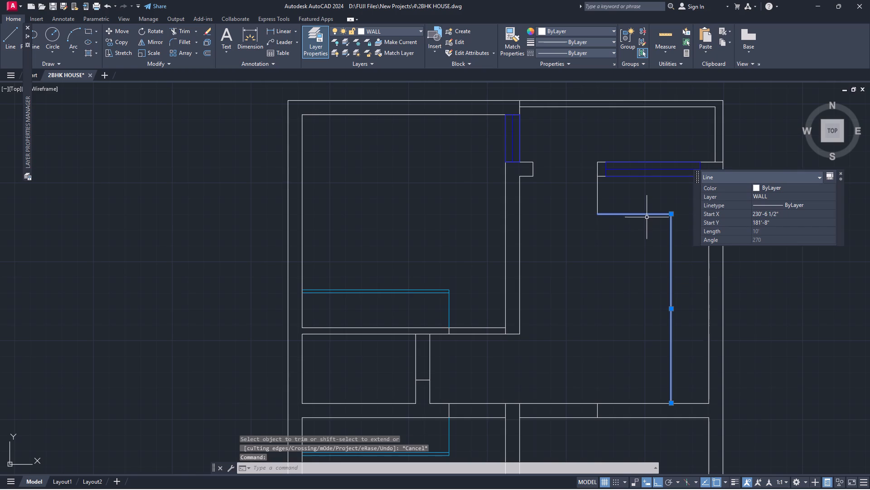
click(647, 215)
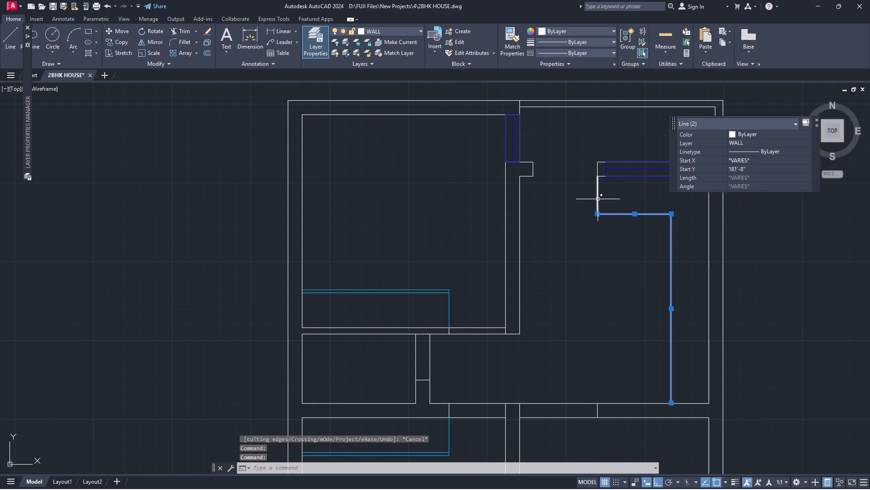
click(597, 200)
double_click(696, 132)
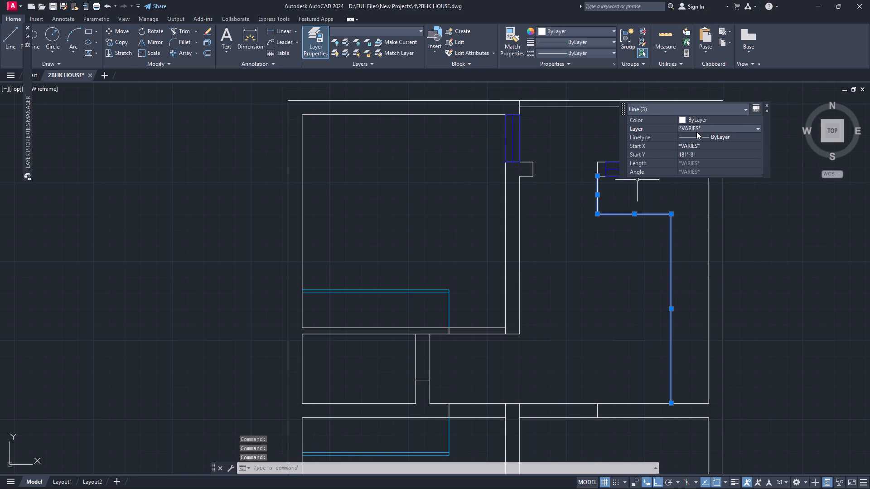
click(696, 146)
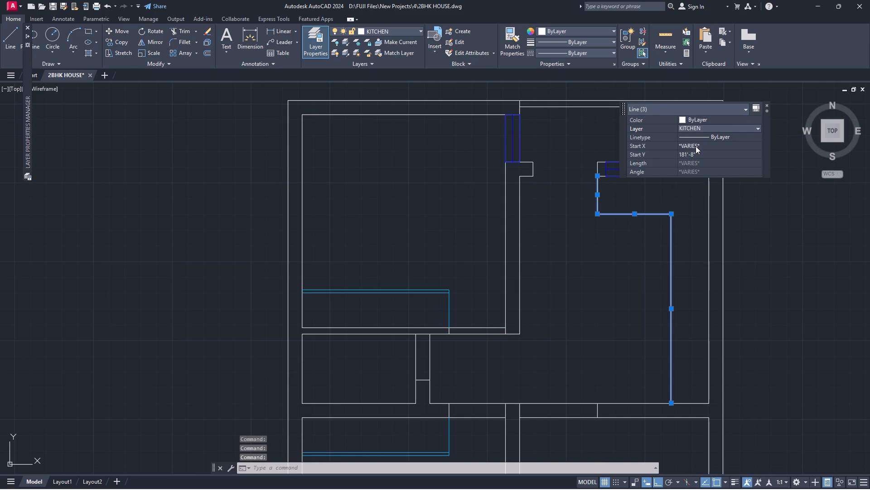
key(Escape)
key(Escape)
click(765, 106)
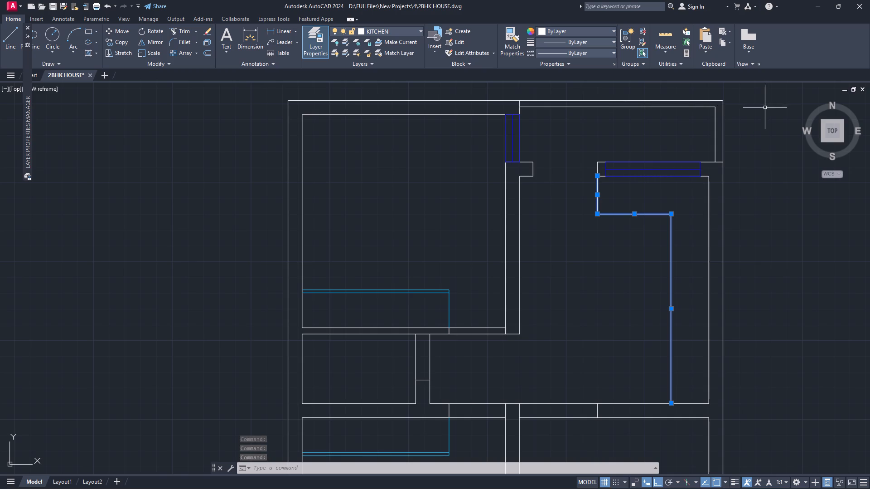
key(Escape)
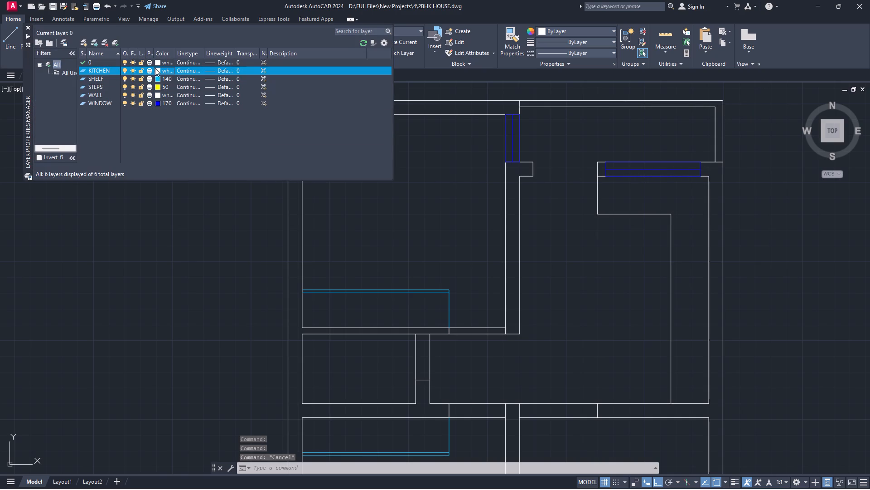
Set the KITCHEN layer's colour to index colour 70 and leave the layer settings.
click(155, 68)
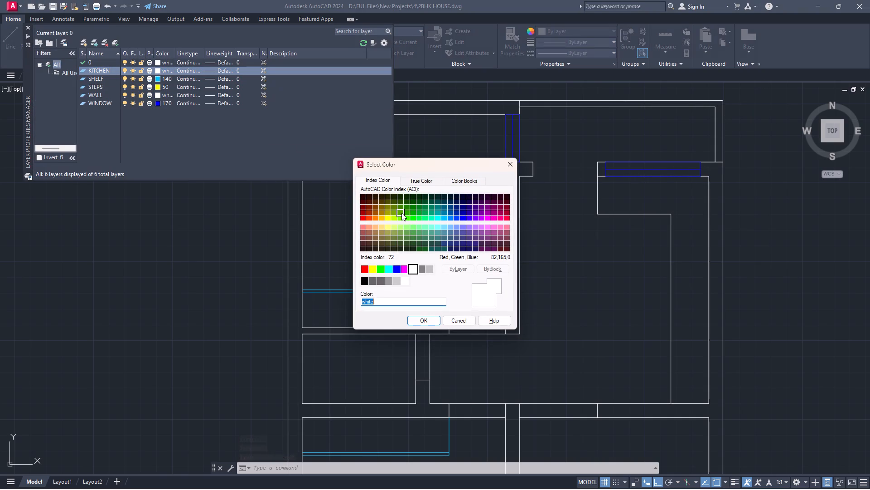
click(401, 216)
click(401, 217)
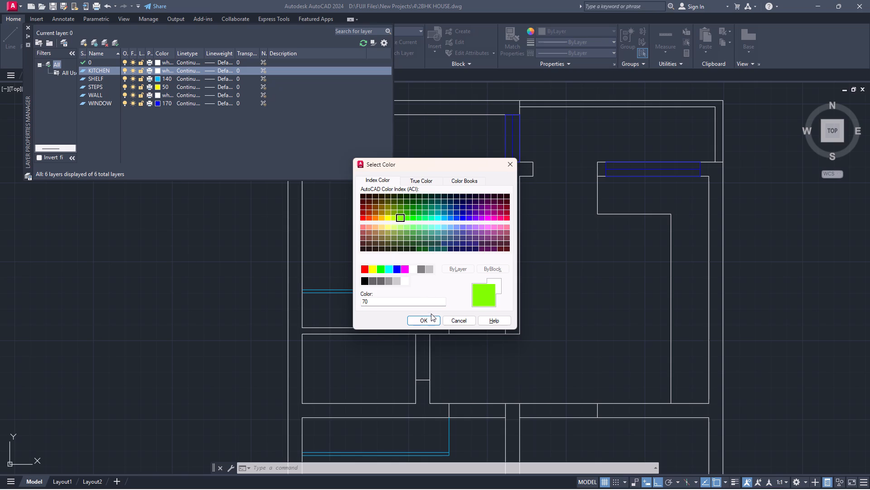
click(431, 317)
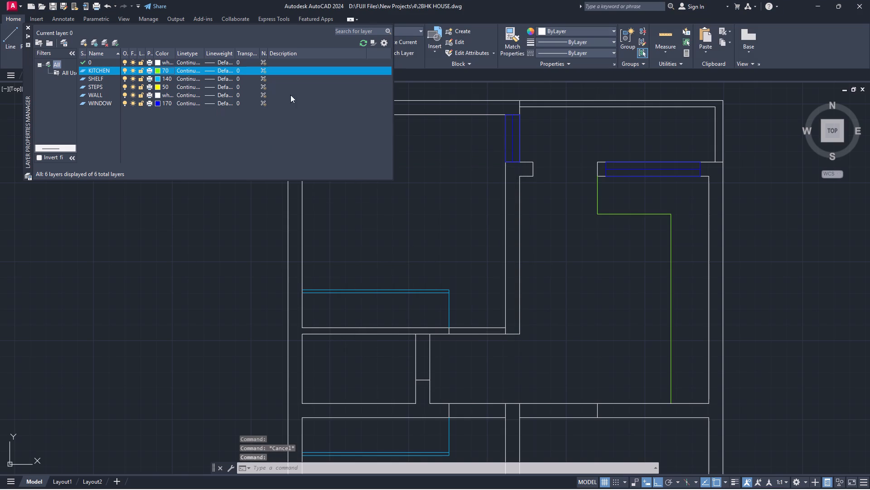
key(Escape)
click(27, 35)
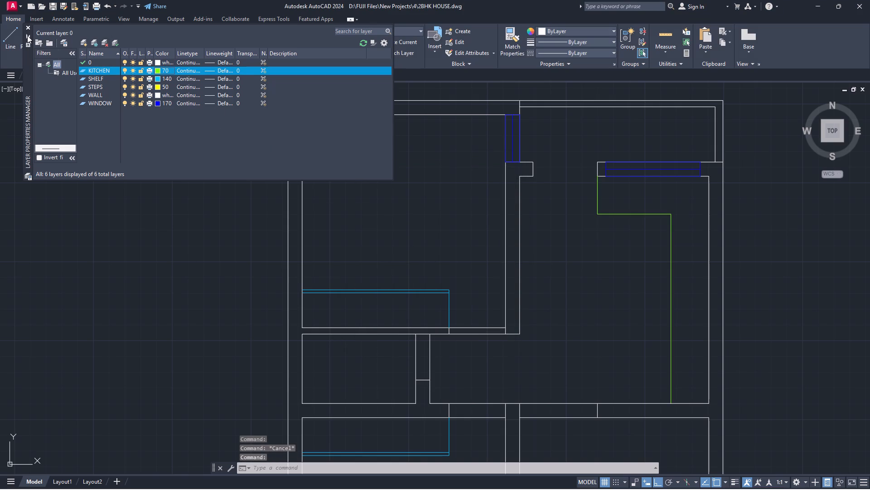
click(27, 35)
click(27, 35)
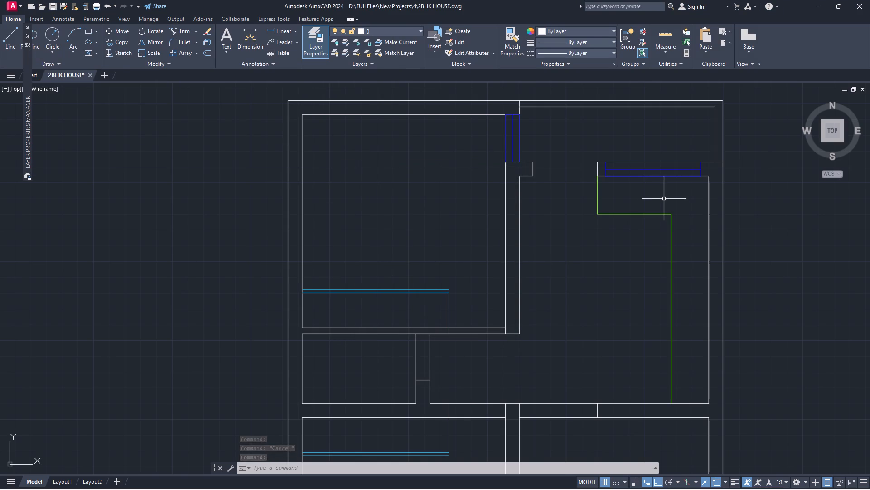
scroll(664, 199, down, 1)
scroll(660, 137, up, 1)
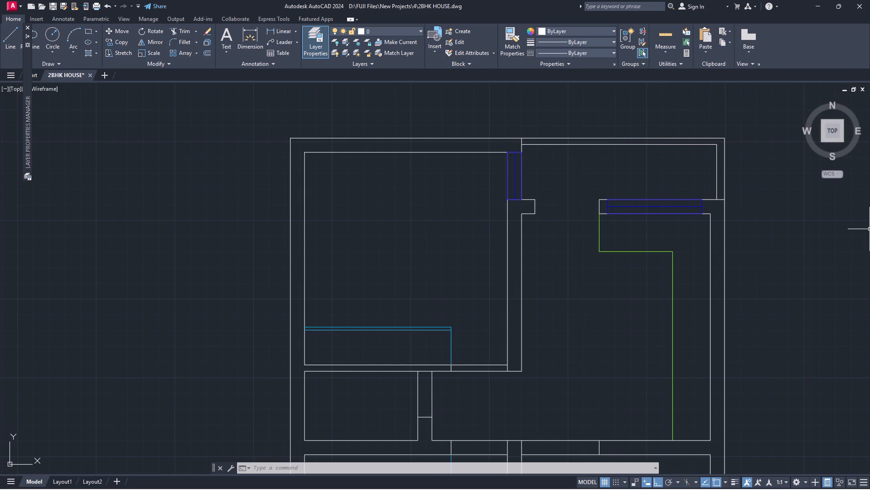
Insert the KK kitchen block from the recent blocks into the open floor of the kitchen, beside the green counter.
scroll(869, 279, down, 1)
scroll(862, 390, down, 3)
scroll(855, 435, up, 2)
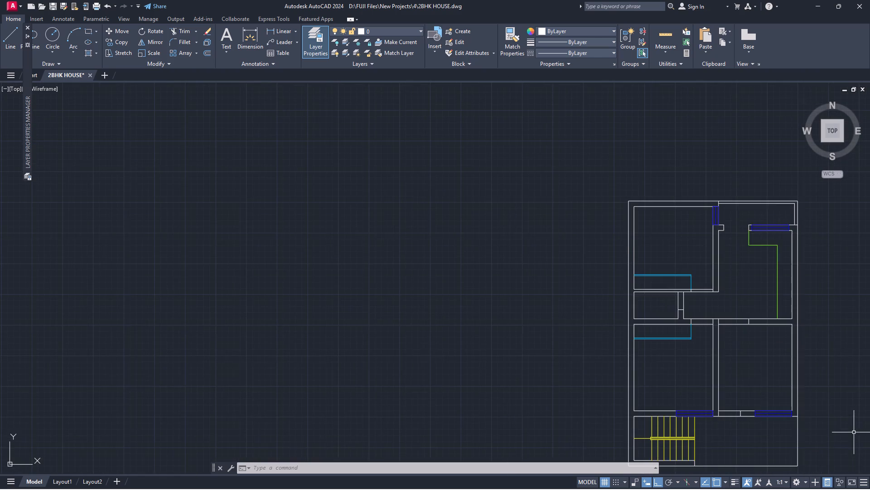
scroll(849, 430, up, 1)
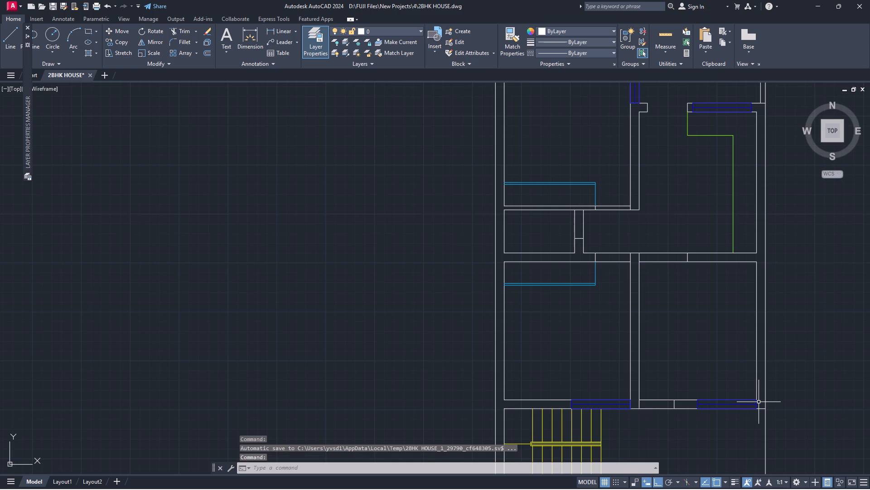
key(i)
key(Return)
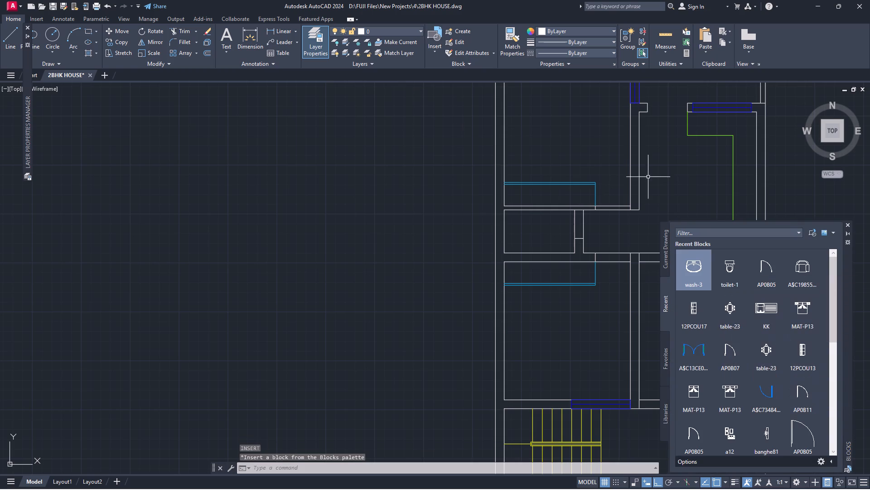
drag(774, 313, 767, 290)
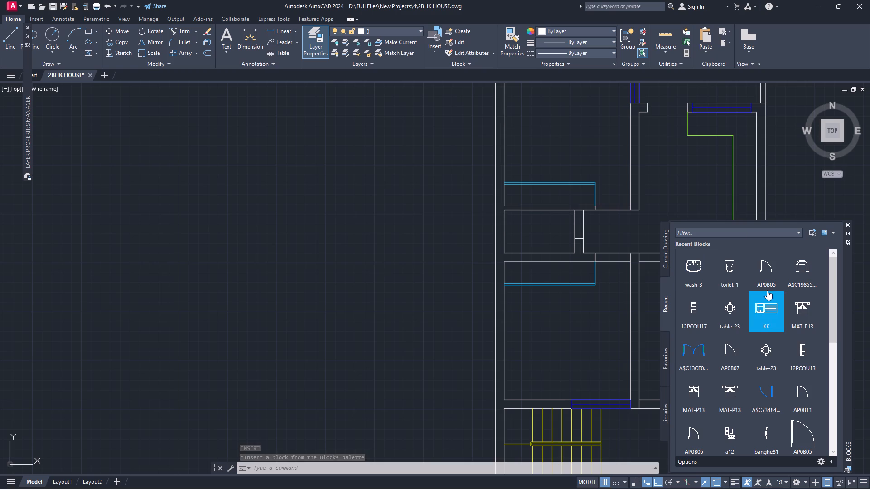
drag(767, 290, 679, 197)
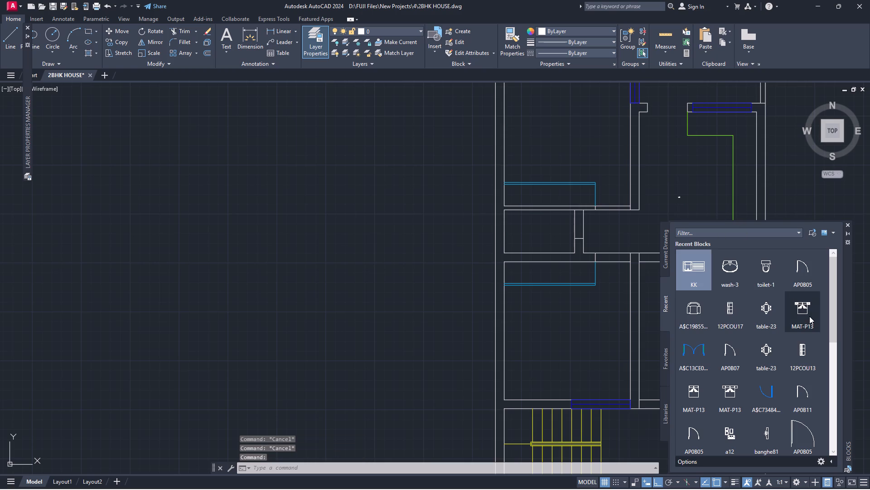
Insert the MAT-P13 bed and 12PCOU13 sofa blocks in the bedroom above the staircase.
drag(809, 316, 551, 344)
drag(805, 359, 588, 358)
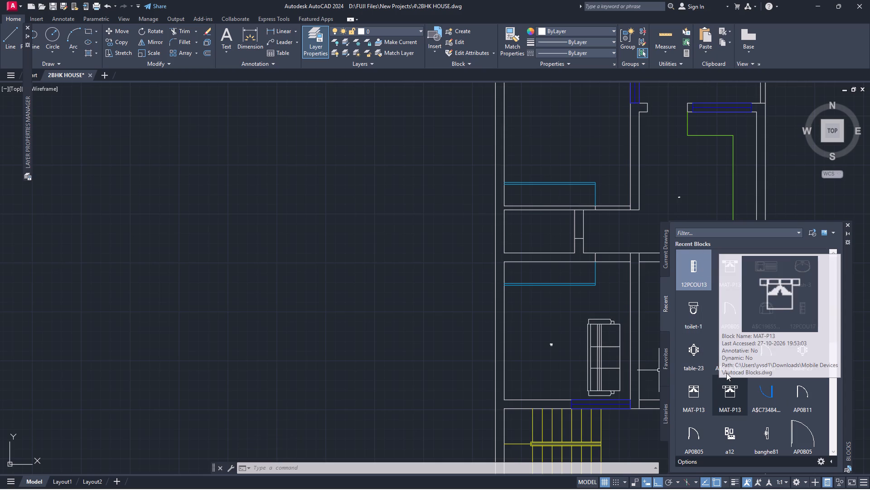
Place the large AP0B05 door block and the banghe81 block in the empty space west of the floor plan.
drag(807, 430, 283, 313)
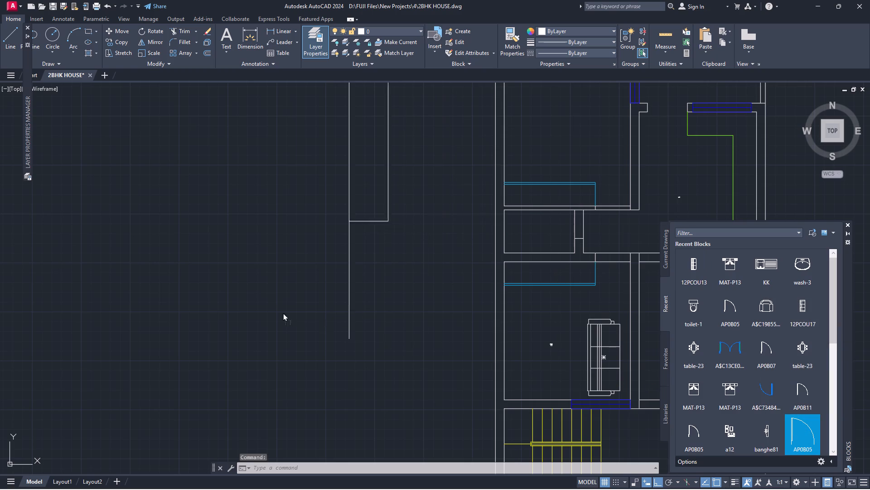
drag(283, 313, 247, 304)
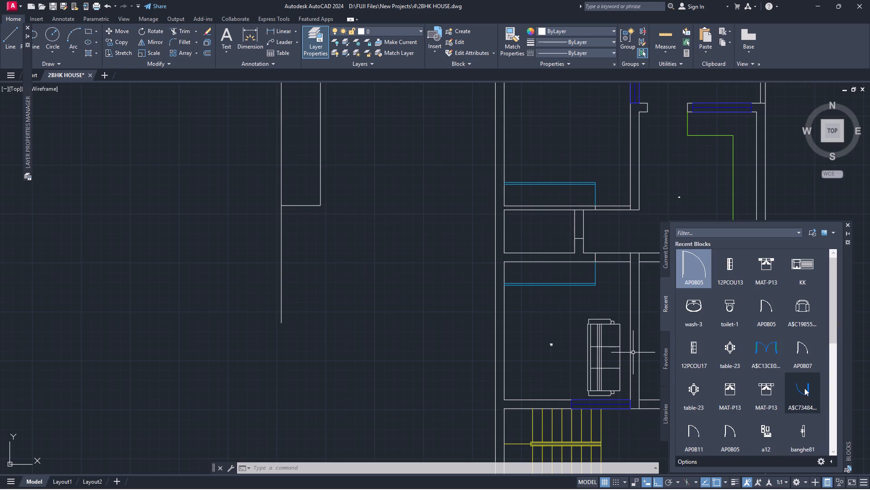
drag(800, 440, 432, 364)
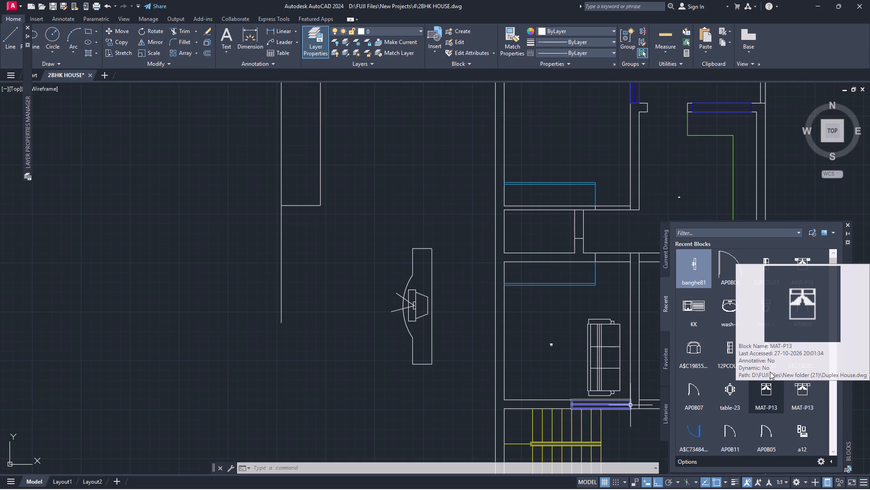
Insert the toilet-1 block in the small bathroom and the wash-3 block just east of its door opening, then close the block library.
drag(770, 305, 519, 239)
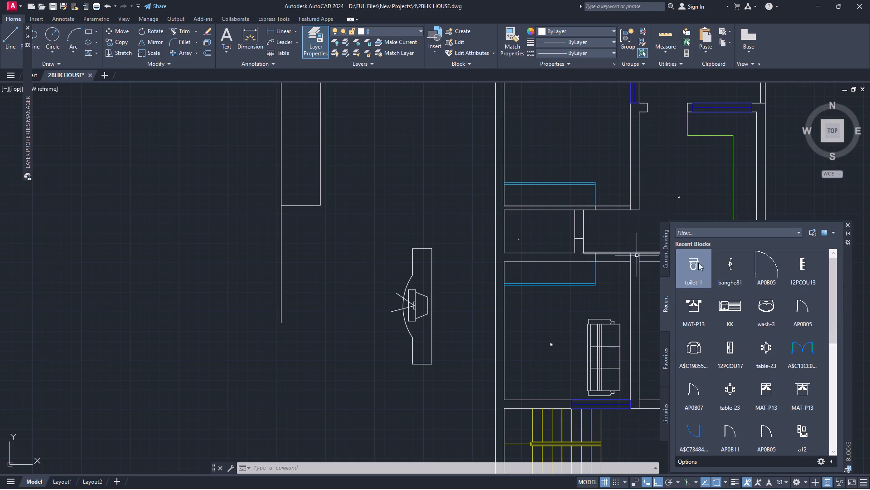
drag(765, 304, 599, 243)
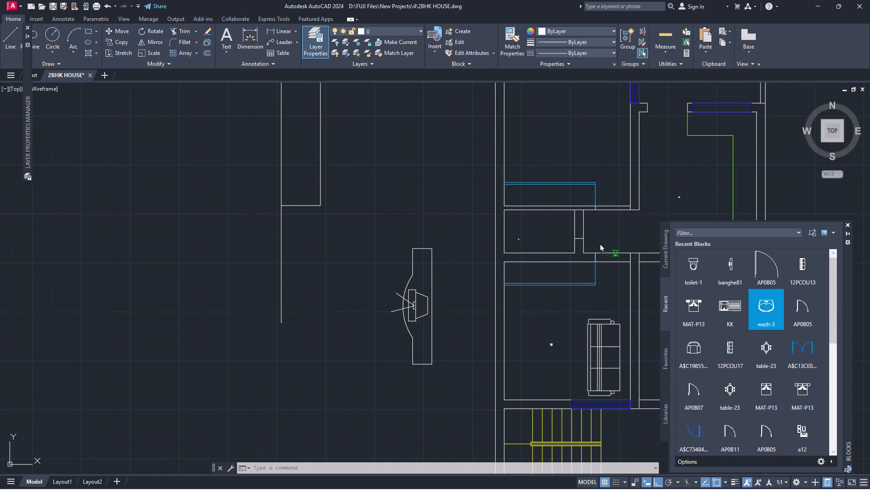
drag(599, 243, 596, 240)
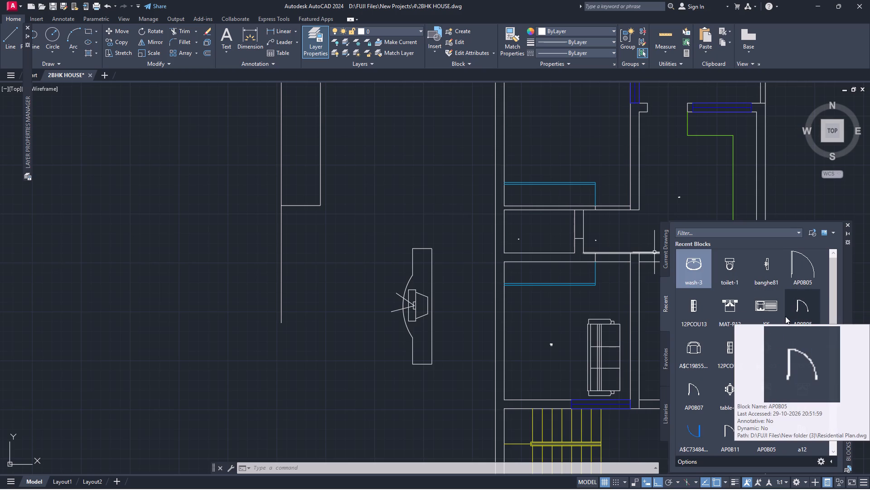
click(848, 225)
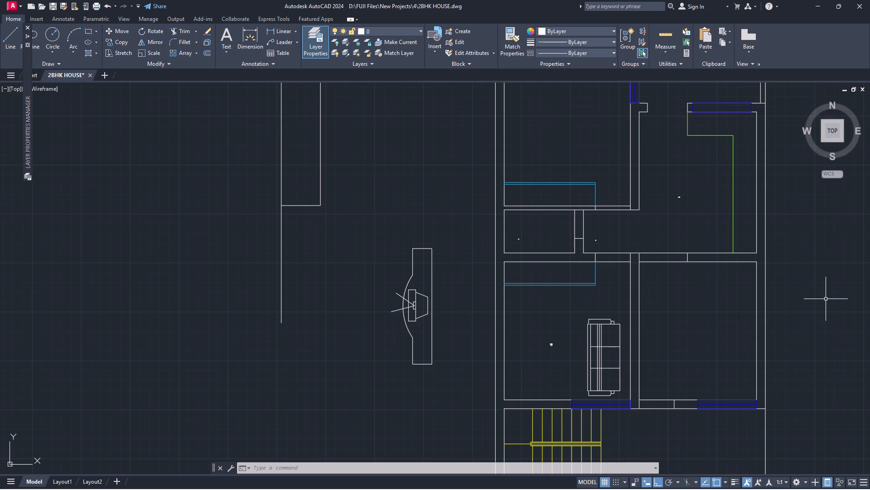
Trim both wall lines between the kitchen and the front room to clear the opening beside the central wall.
key(t)
key(r)
key(Return)
click(658, 244)
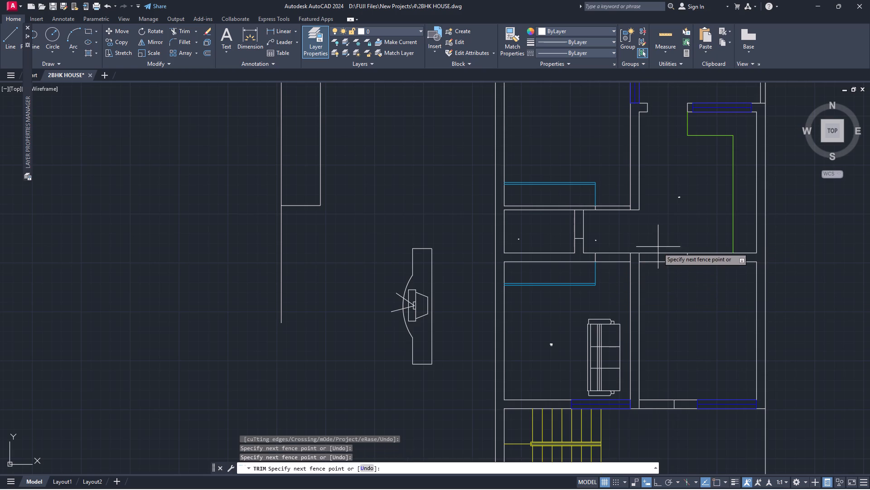
click(664, 297)
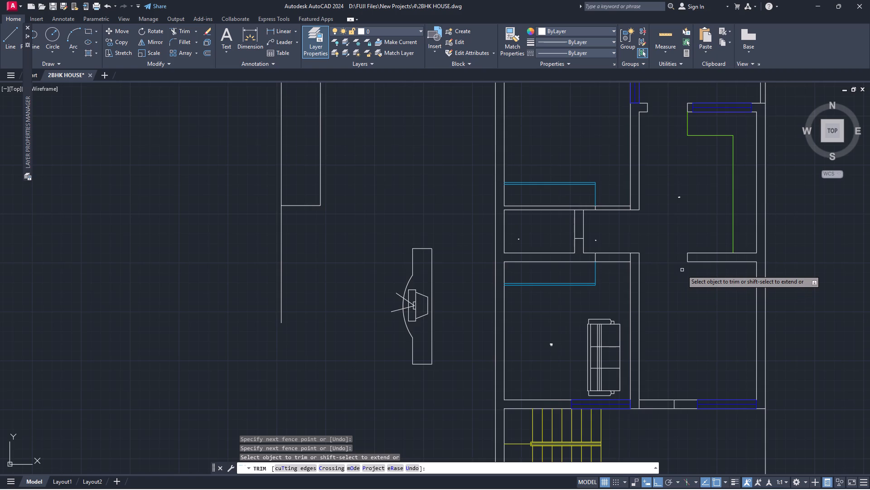
scroll(682, 270, down, 1)
scroll(682, 270, up, 2)
scroll(682, 270, down, 3)
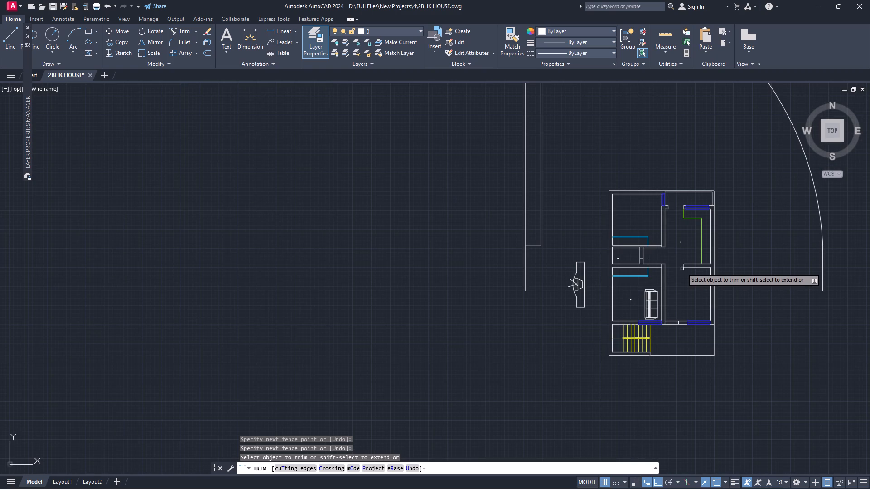
key(Escape)
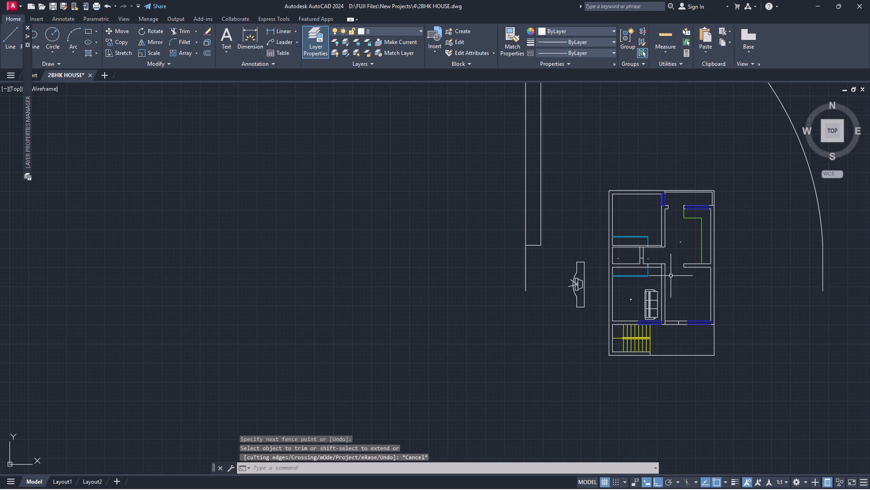
Align the large AP0B05 door block to the outer corners of the front room's entrance opening, scaling it to fit.
scroll(637, 289, up, 2)
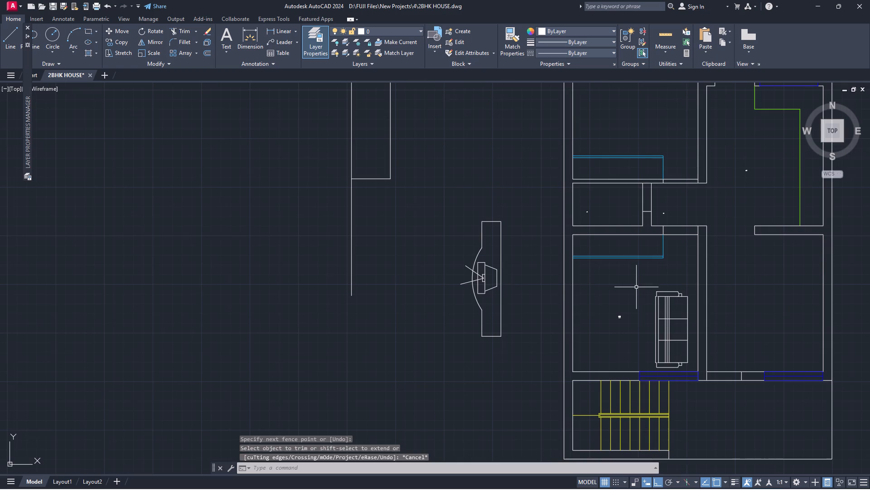
click(352, 288)
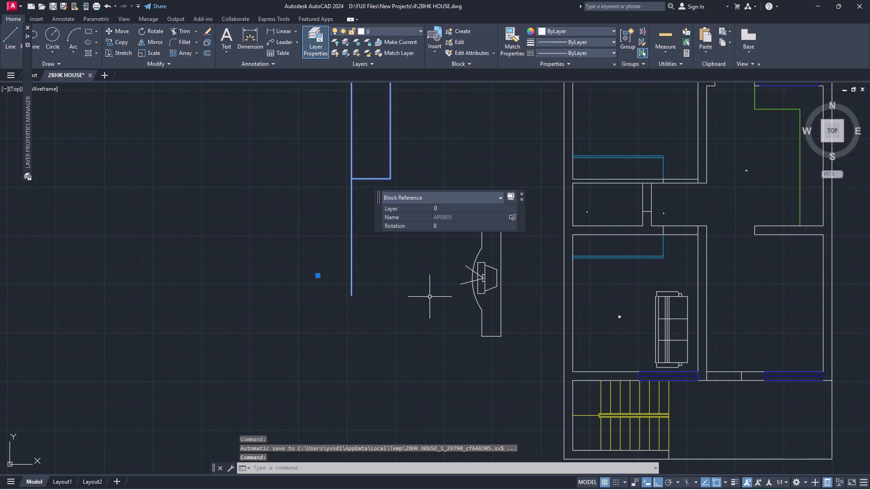
key(a)
key(l)
key(Return)
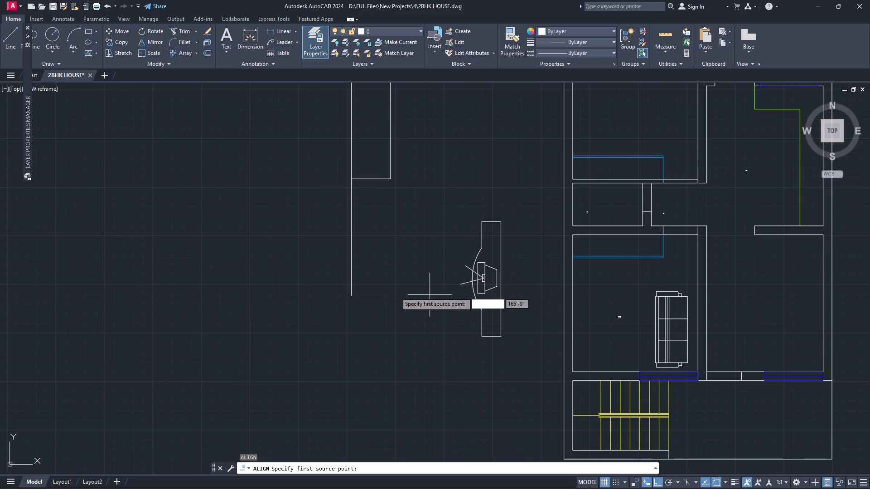
click(350, 294)
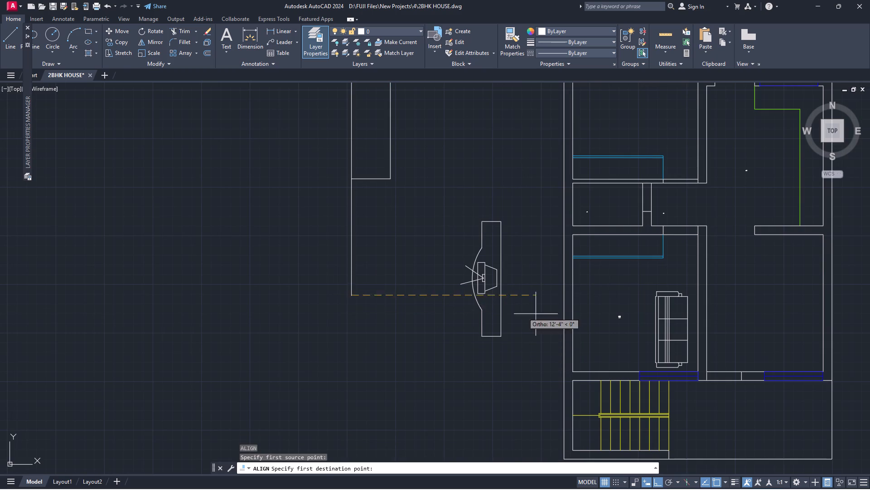
scroll(613, 327, down, 3)
scroll(658, 346, up, 3)
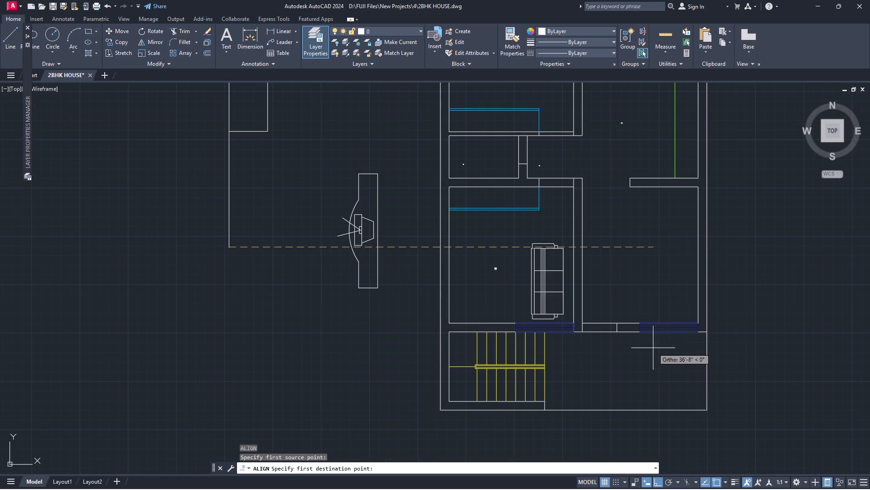
scroll(628, 350, up, 1)
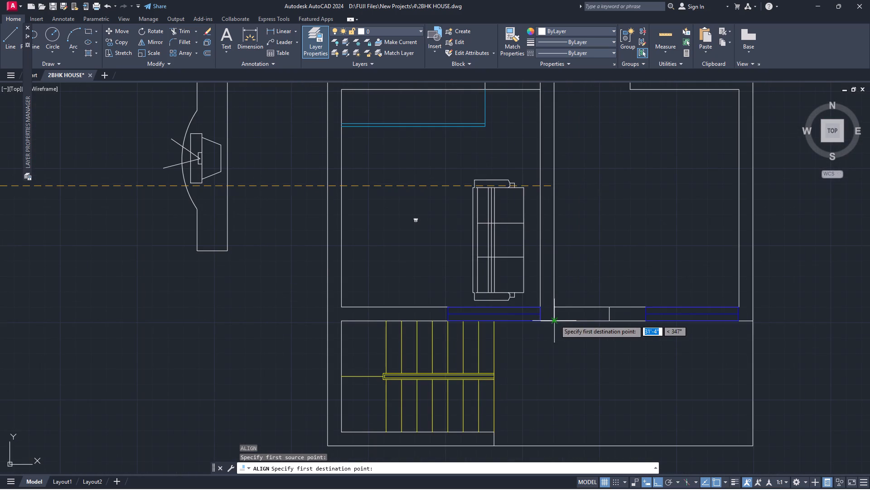
click(555, 320)
scroll(592, 299, down, 4)
scroll(692, 289, up, 2)
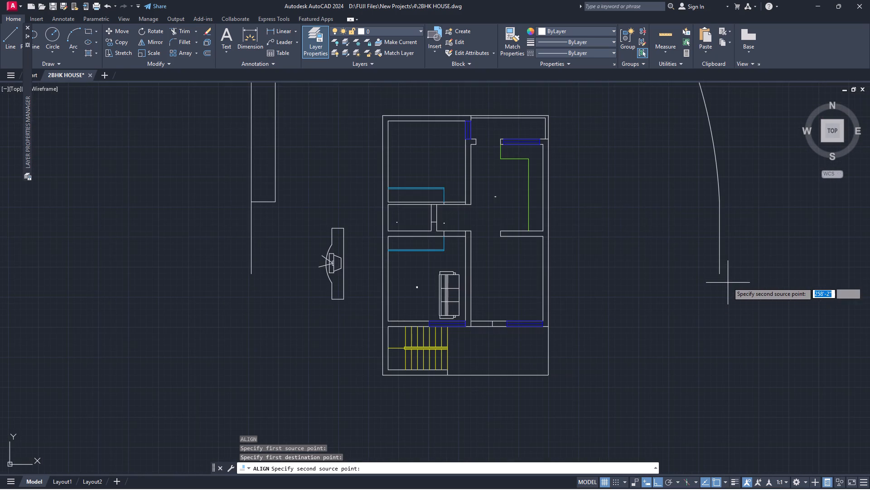
click(722, 276)
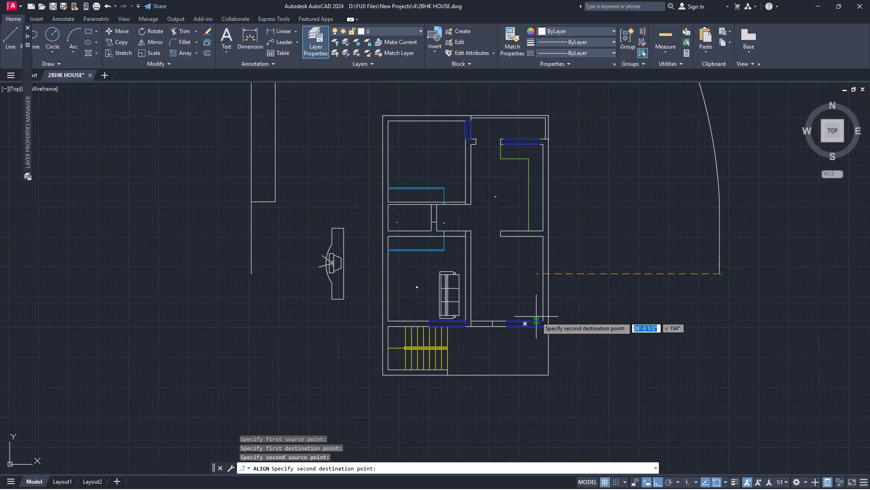
scroll(518, 323, up, 3)
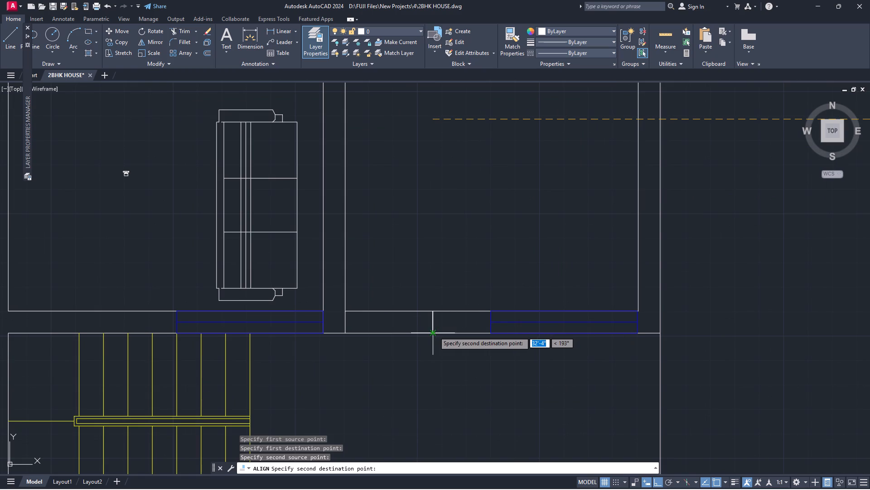
click(434, 332)
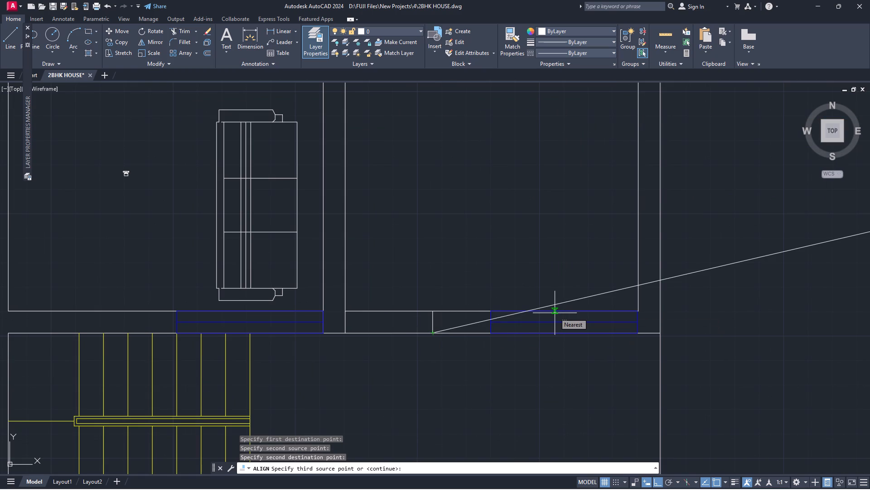
key(Return)
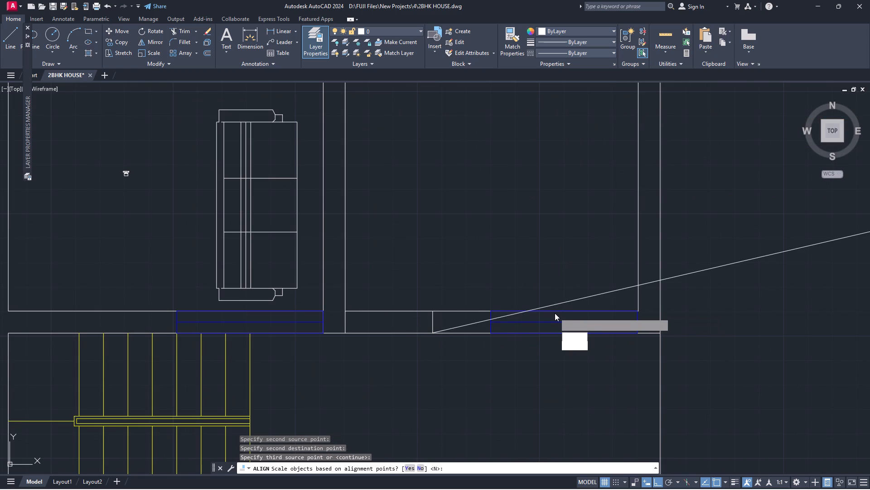
key(Up)
key(Return)
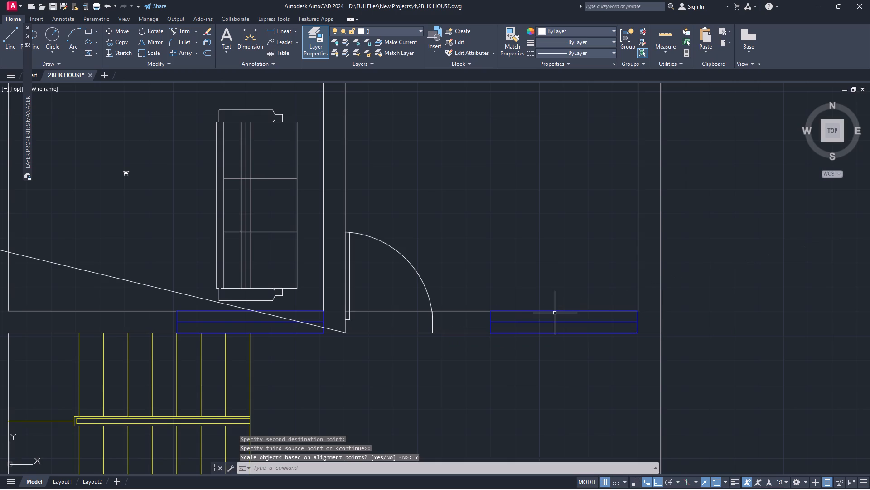
Trim the wall lines crossing the entrance door opening, including the short leftover stub at the east jamb.
scroll(556, 260, down, 1)
scroll(541, 252, up, 1)
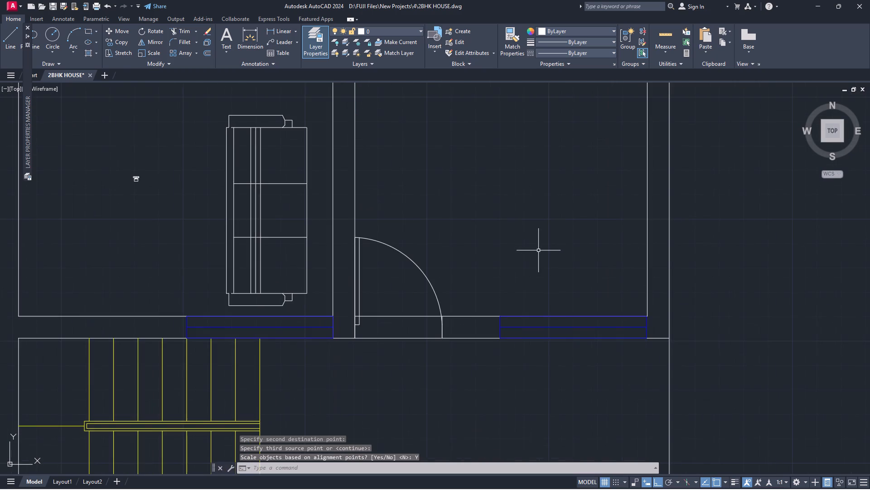
scroll(389, 314, up, 2)
key(Escape)
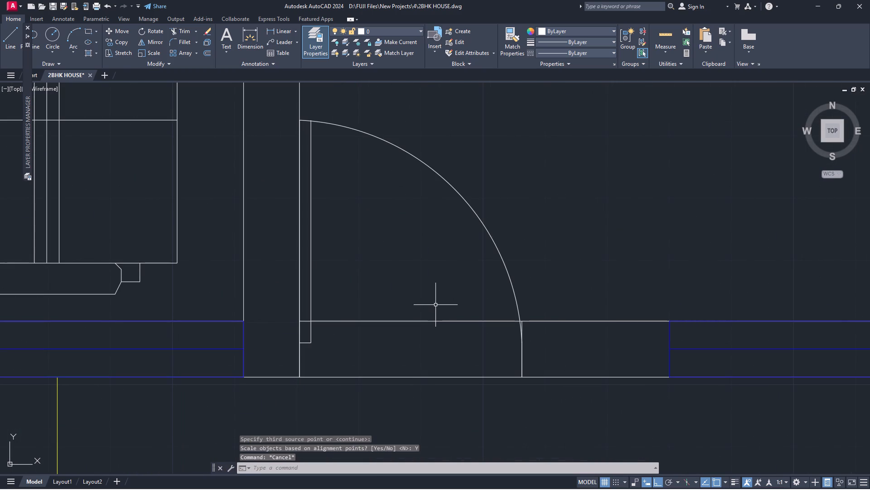
key(r)
key(BackSpace)
text(TR)
key(Return)
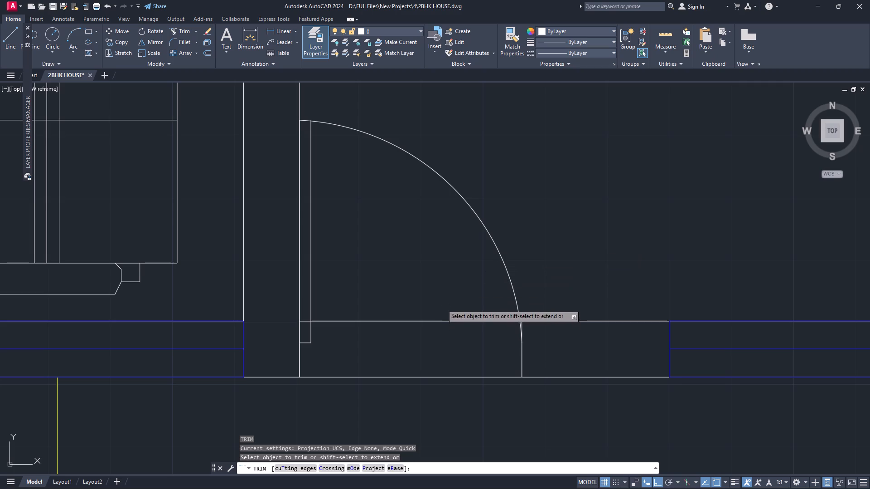
click(442, 304)
click(420, 433)
scroll(515, 322, up, 3)
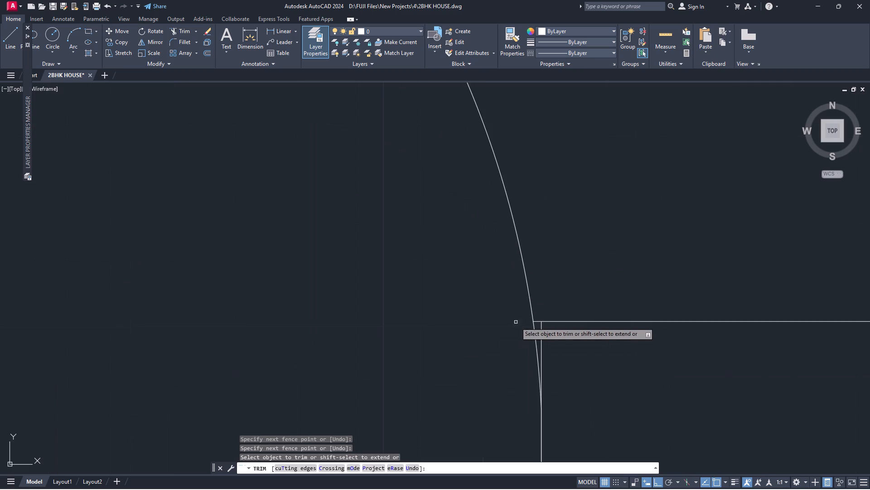
scroll(532, 321, up, 1)
click(543, 323)
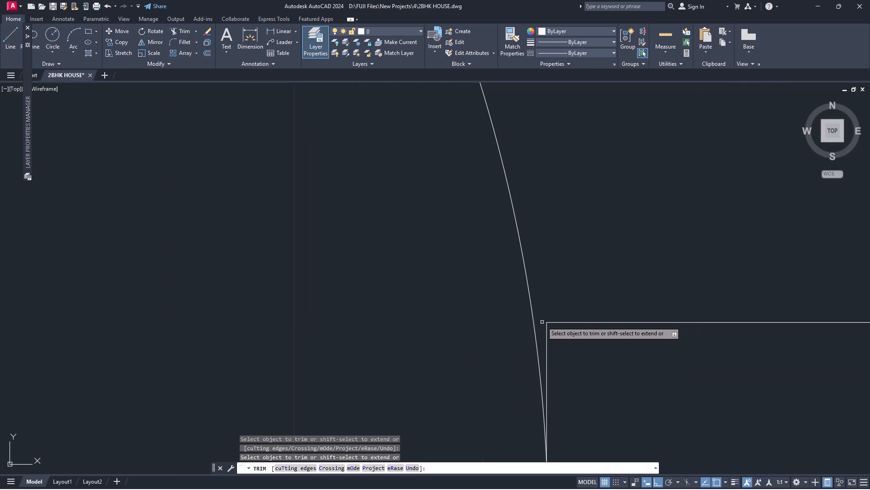
Trim the leftover wall line crossing the entrance door leaf at the west jamb, then end the trimming.
scroll(533, 322, down, 4)
scroll(370, 314, up, 2)
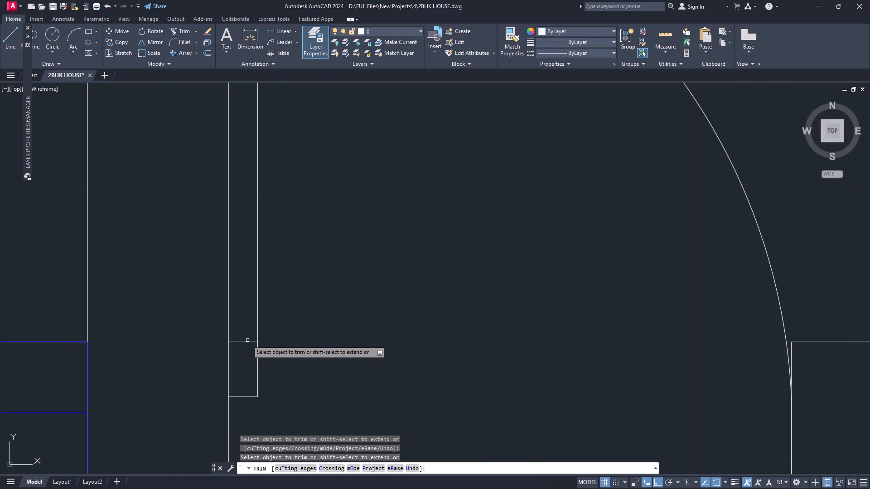
click(247, 343)
click(248, 336)
scroll(254, 324, down, 1)
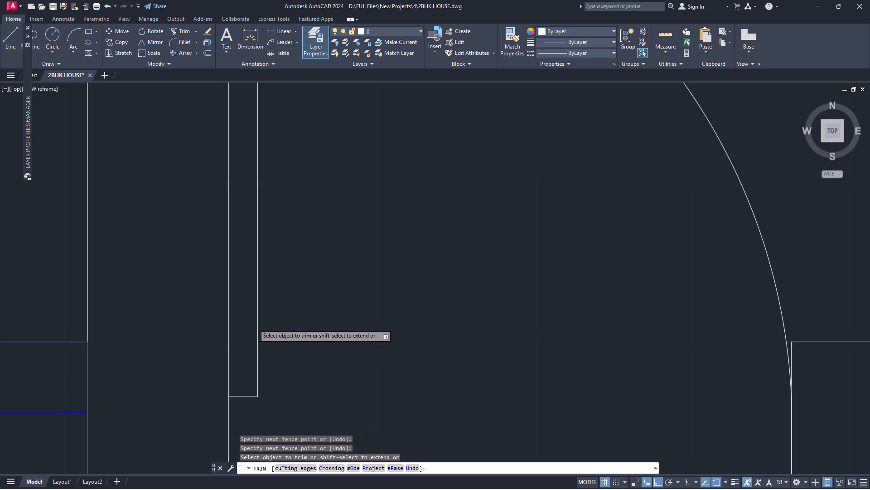
scroll(254, 324, down, 3)
scroll(330, 248, down, 4)
scroll(343, 170, down, 2)
scroll(343, 191, up, 4)
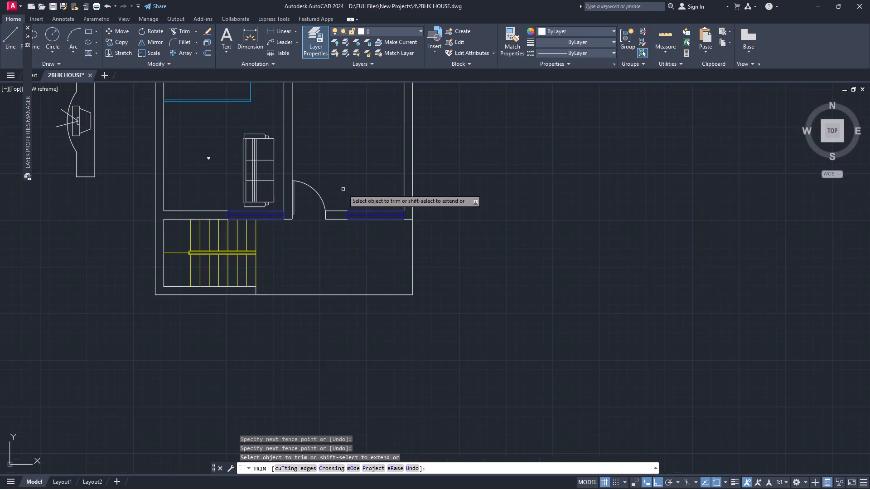
scroll(342, 190, up, 3)
key(Escape)
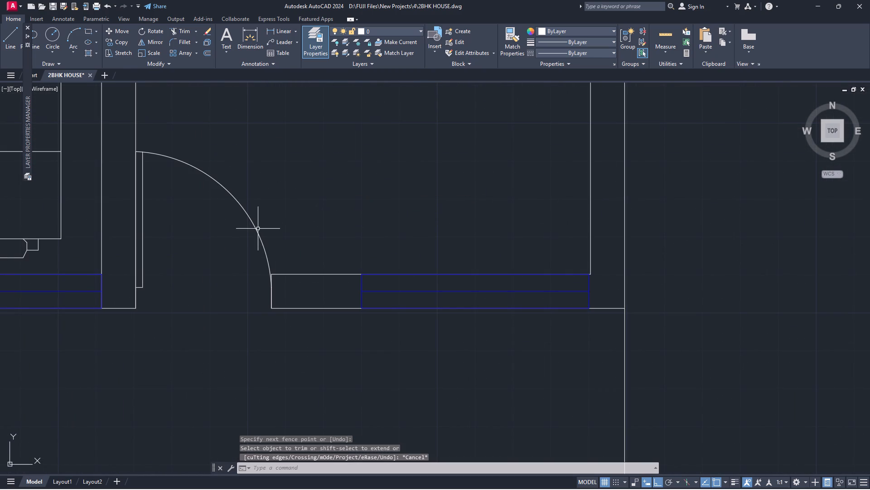
Mirror the entrance AP0B05 door block about a horizontal line just south of the entrance wall, keeping the original.
click(256, 232)
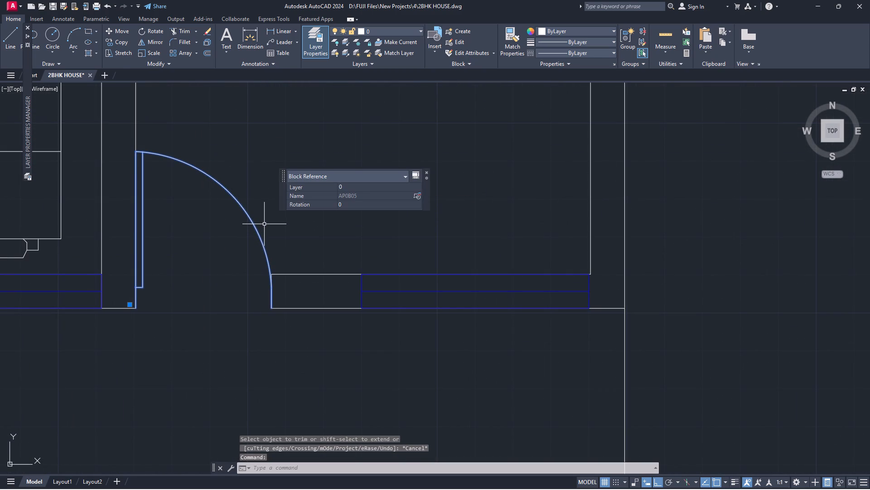
key(m)
key(i)
key(Return)
click(300, 338)
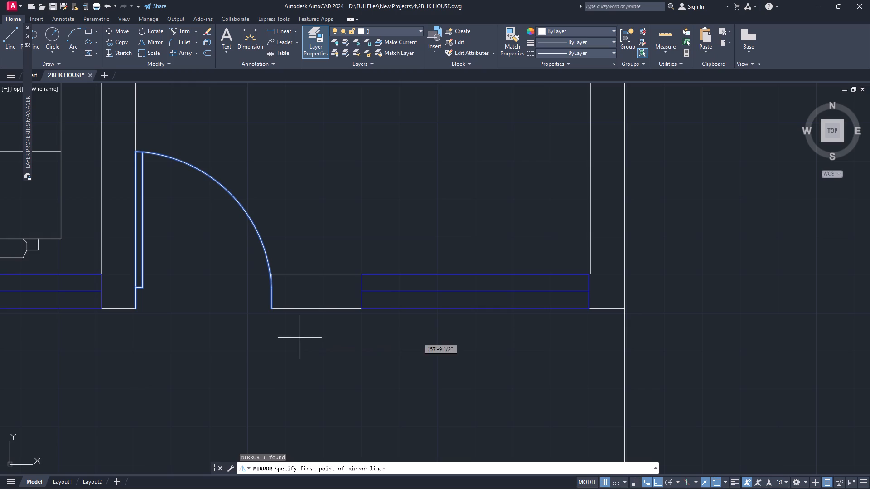
click(161, 324)
drag(179, 354, 161, 324)
Align the mirrored AP0B05 door to the outer corners of the kitchen's north wall opening, scaling it to fit.
click(135, 368)
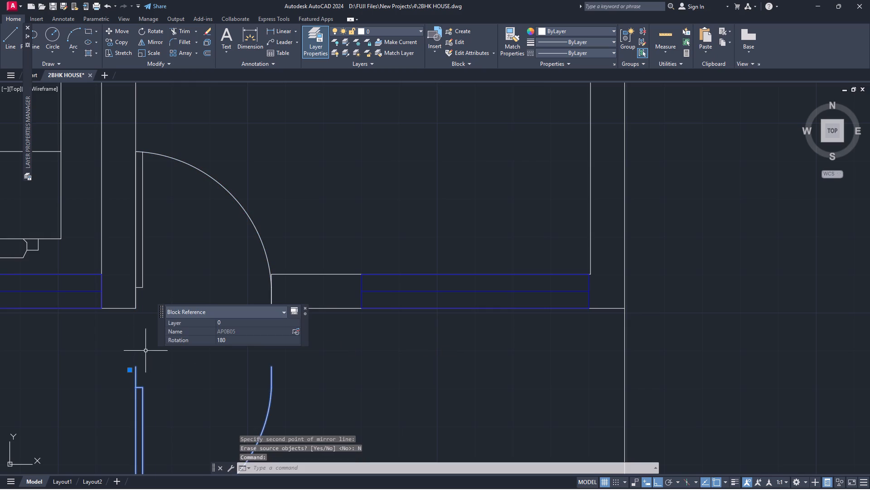
key(a)
key(l)
key(Return)
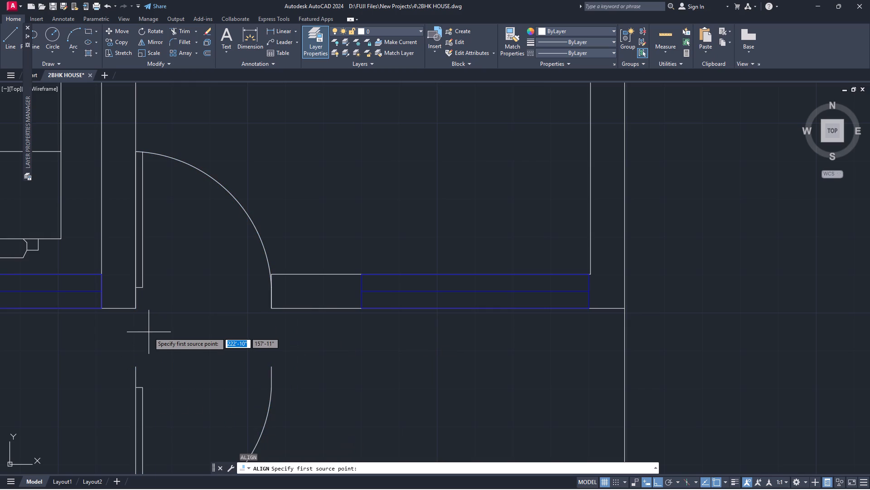
scroll(150, 329, up, 1)
scroll(123, 372, up, 1)
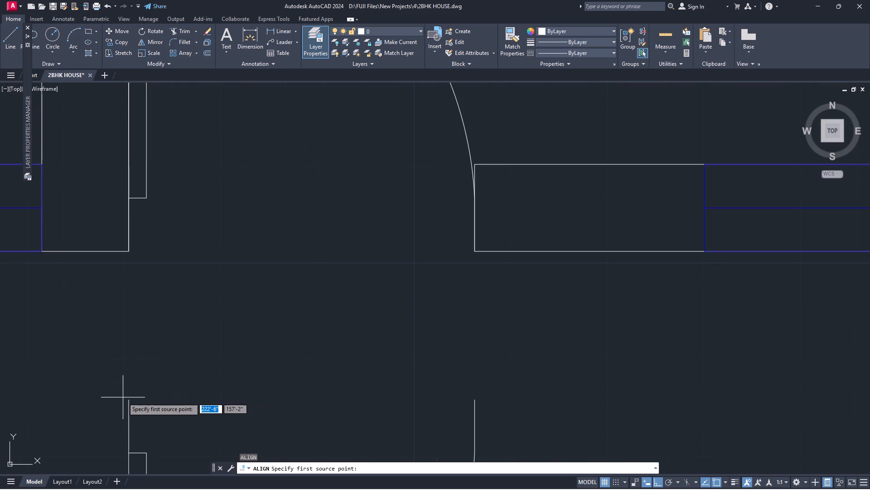
click(127, 399)
scroll(167, 225, down, 7)
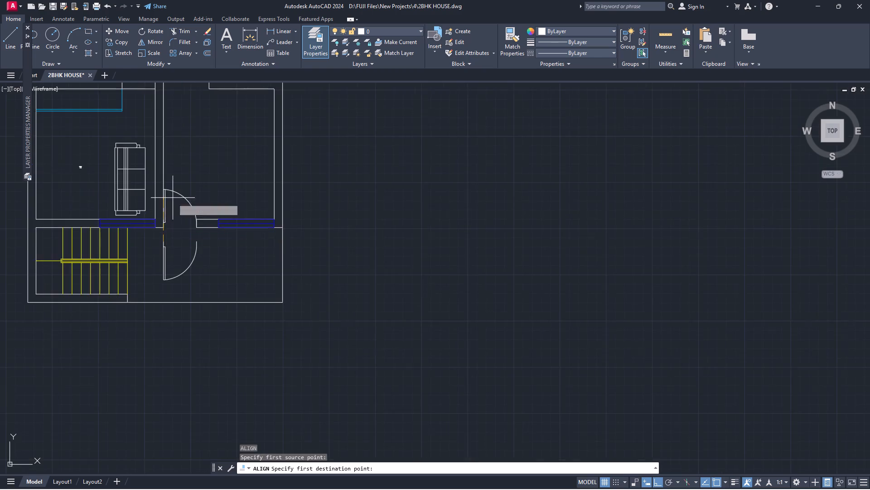
scroll(173, 191, down, 2)
scroll(177, 108, up, 5)
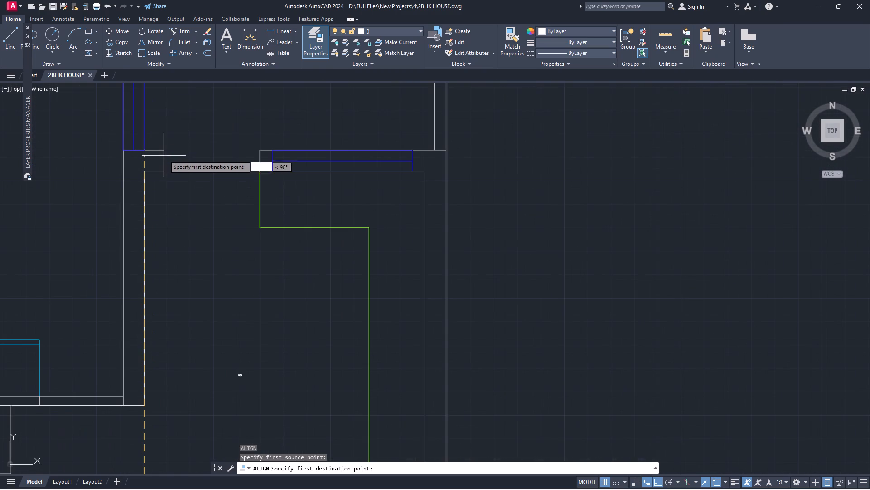
click(165, 152)
scroll(167, 163, down, 6)
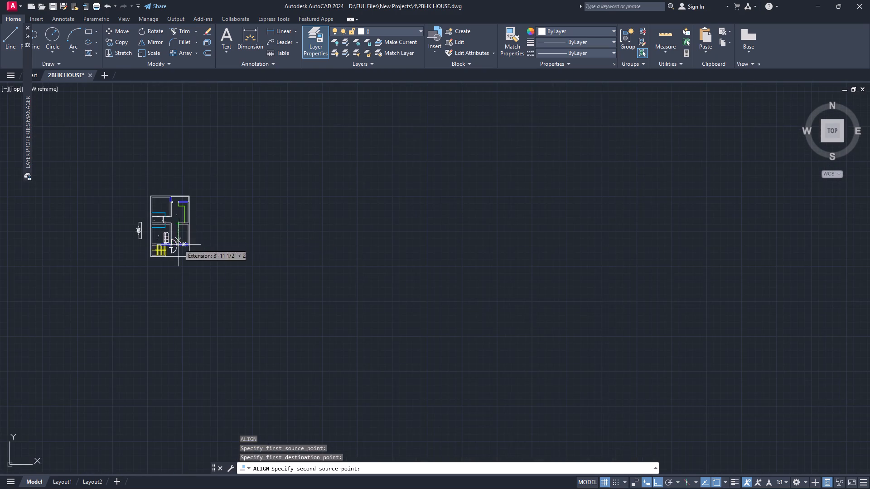
scroll(179, 246, up, 5)
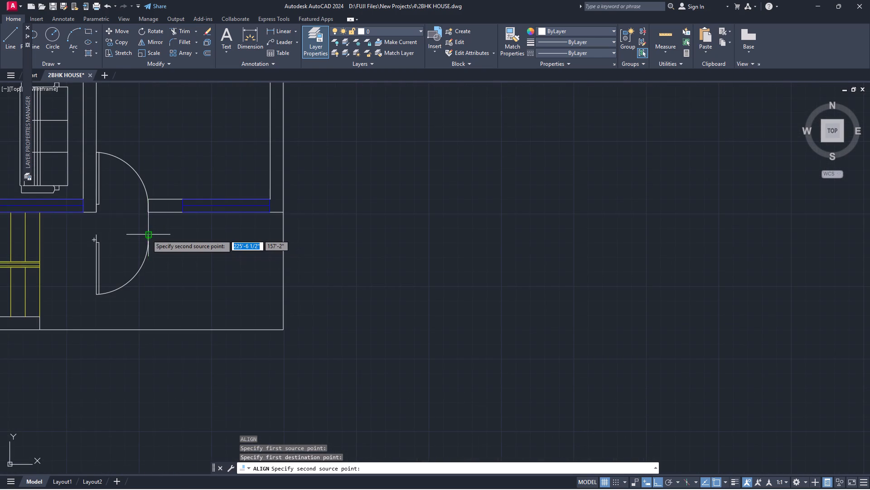
scroll(147, 235, up, 4)
click(155, 231)
scroll(158, 196, down, 6)
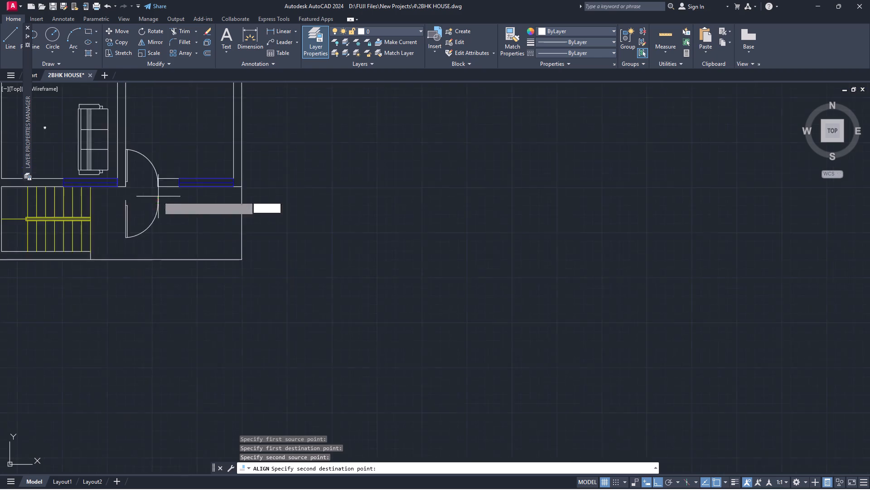
scroll(162, 184, down, 3)
scroll(163, 119, up, 2)
scroll(156, 181, up, 3)
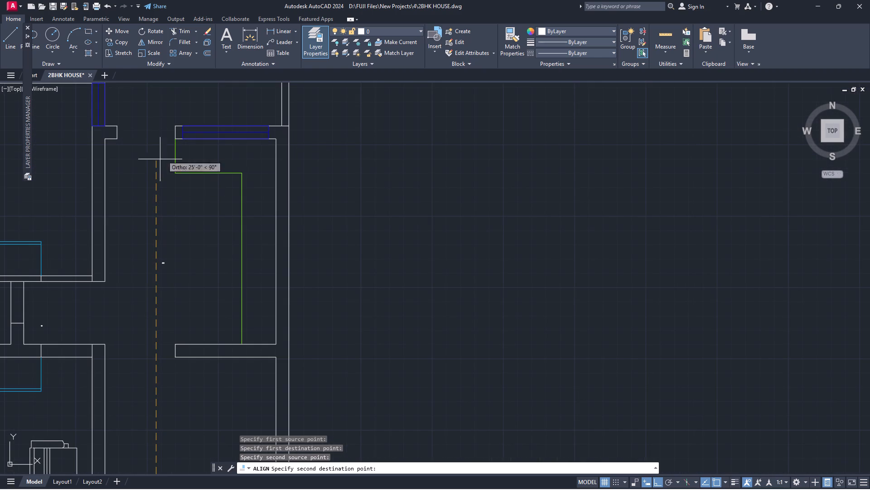
click(173, 128)
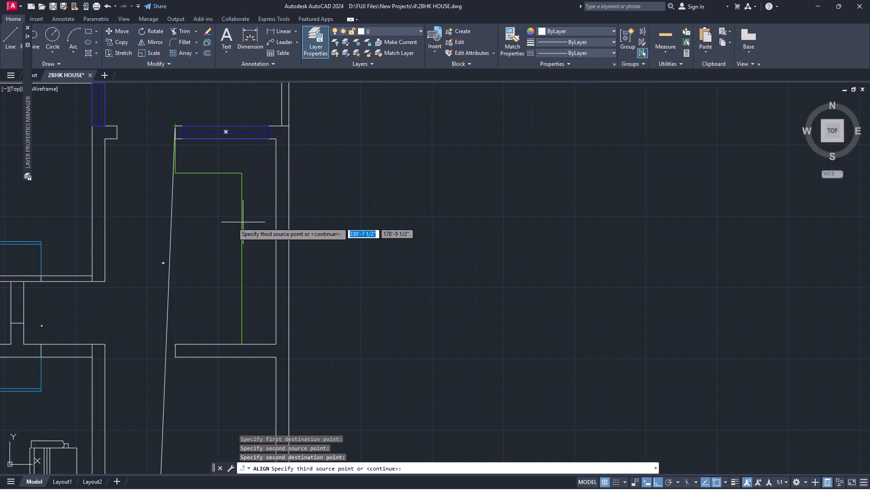
key(Return)
key(Up)
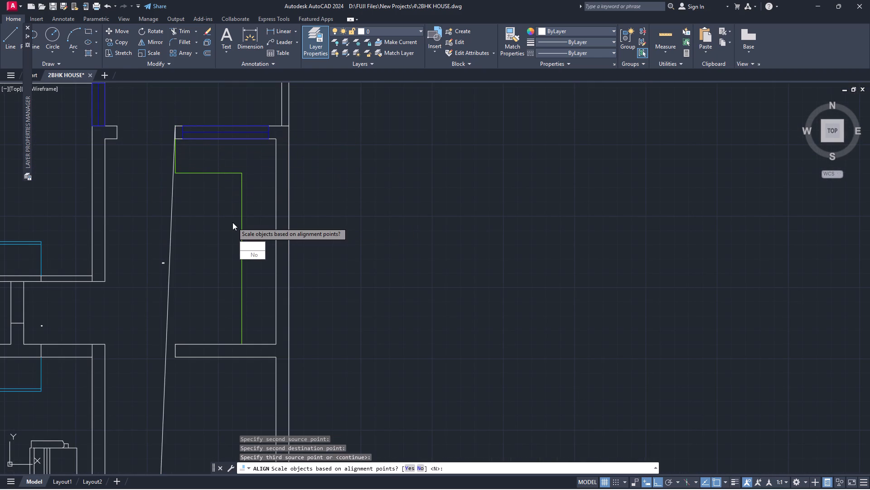
key(Return)
Copy the kitchen's north door straight south, placing it just above the opening between the kitchen and the front room.
scroll(154, 181, up, 1)
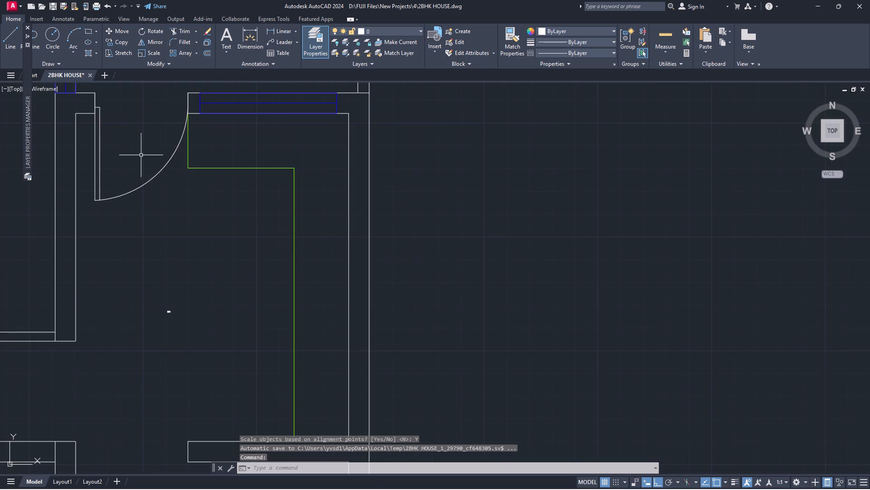
scroll(137, 146, up, 1)
scroll(127, 135, down, 3)
scroll(125, 115, up, 4)
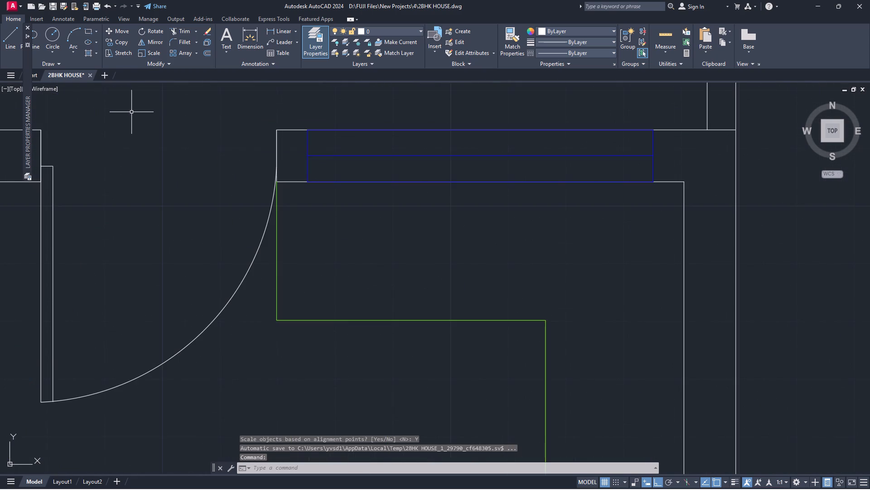
scroll(135, 114, down, 5)
scroll(157, 209, down, 1)
scroll(157, 213, up, 2)
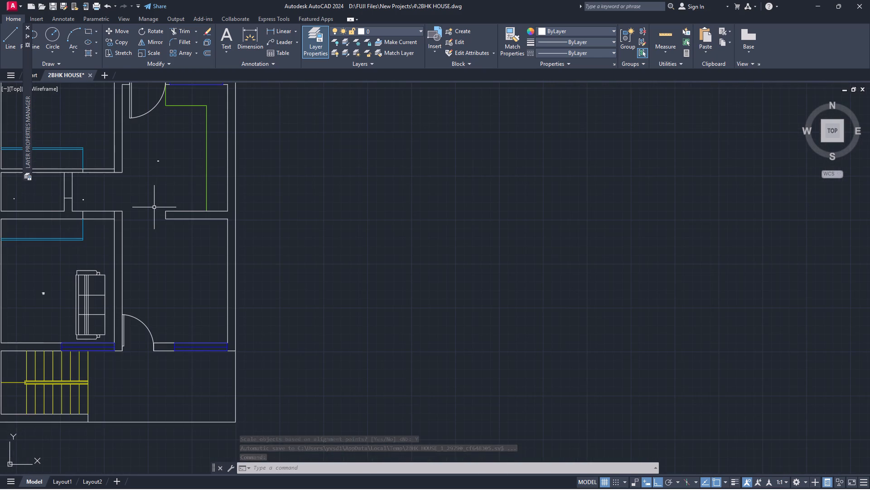
scroll(154, 207, down, 1)
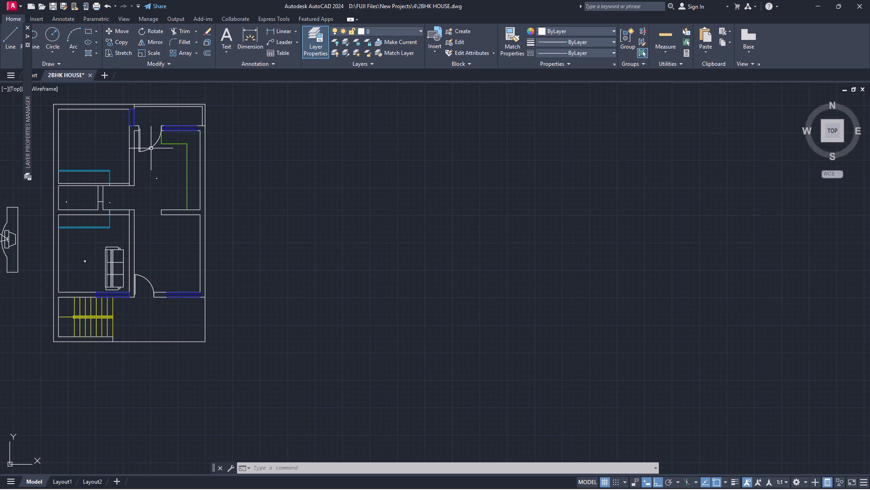
click(151, 148)
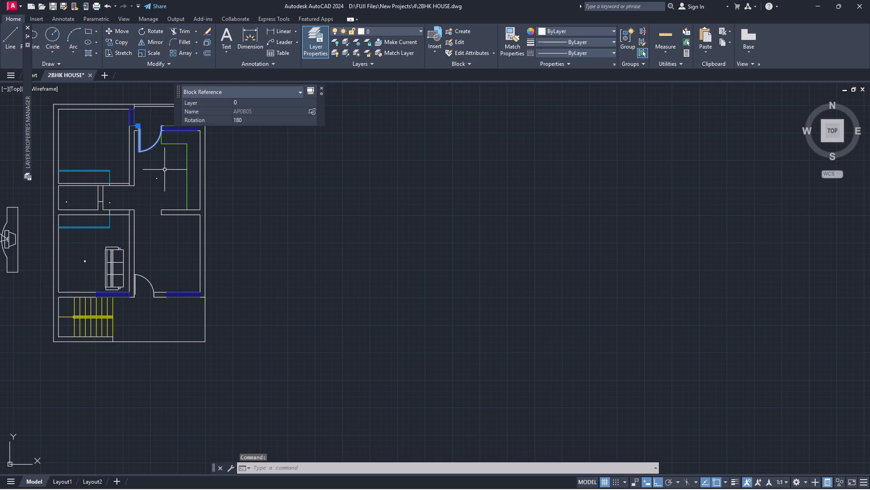
key(c)
key(o)
key(Return)
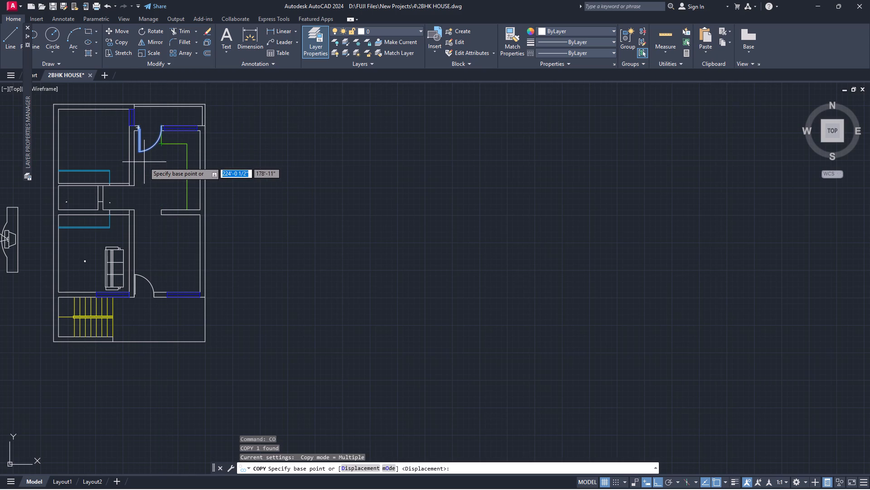
click(147, 149)
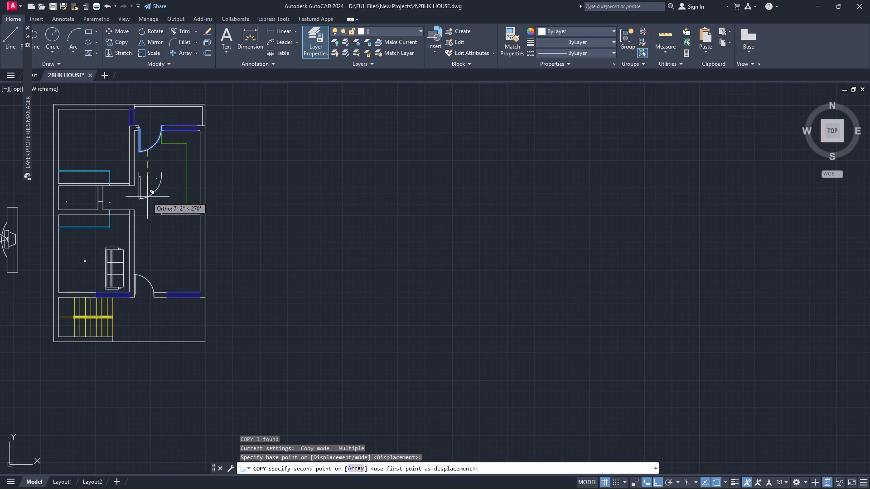
click(148, 207)
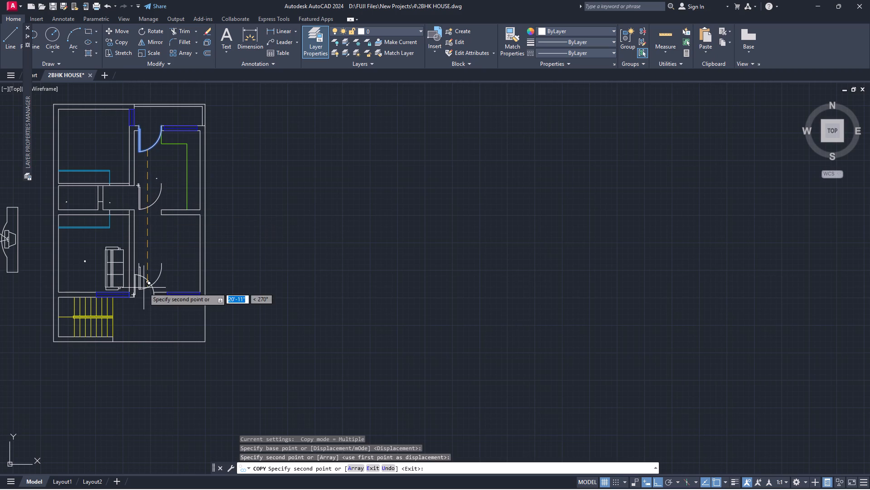
key(Escape)
Copy the entrance door straight north within the front room, below the kitchen opening.
click(146, 280)
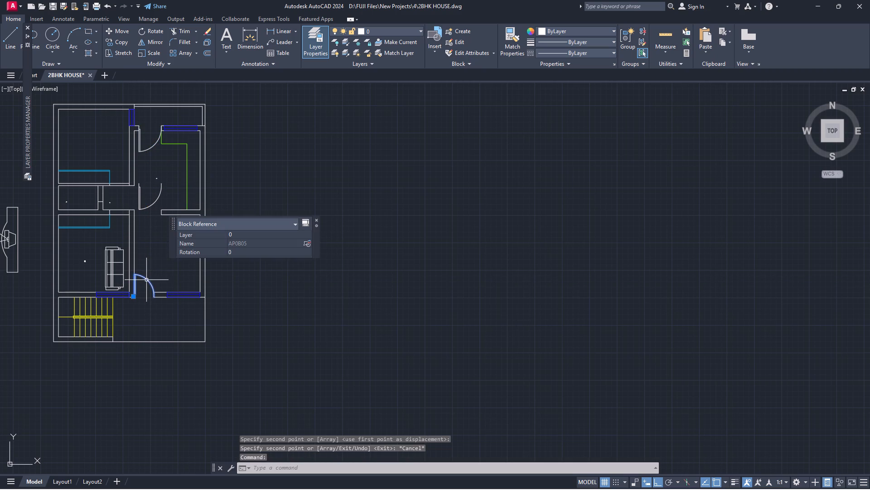
text(CO)
key(Return)
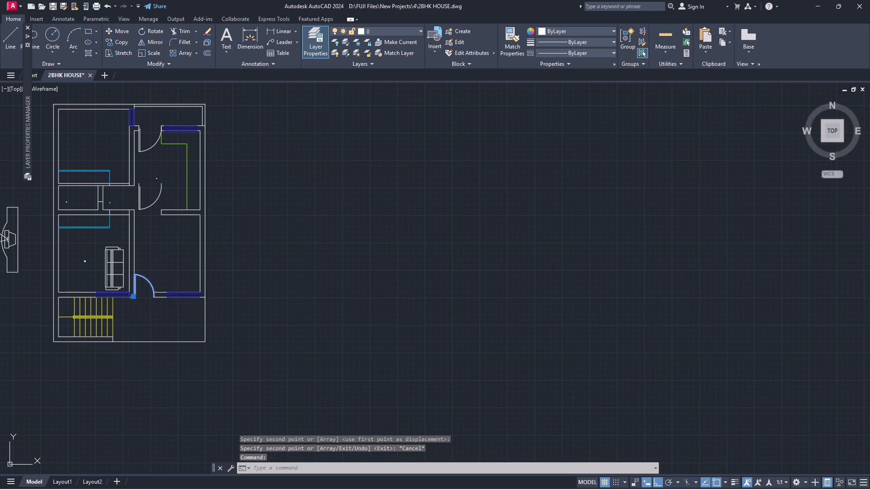
click(146, 277)
click(154, 245)
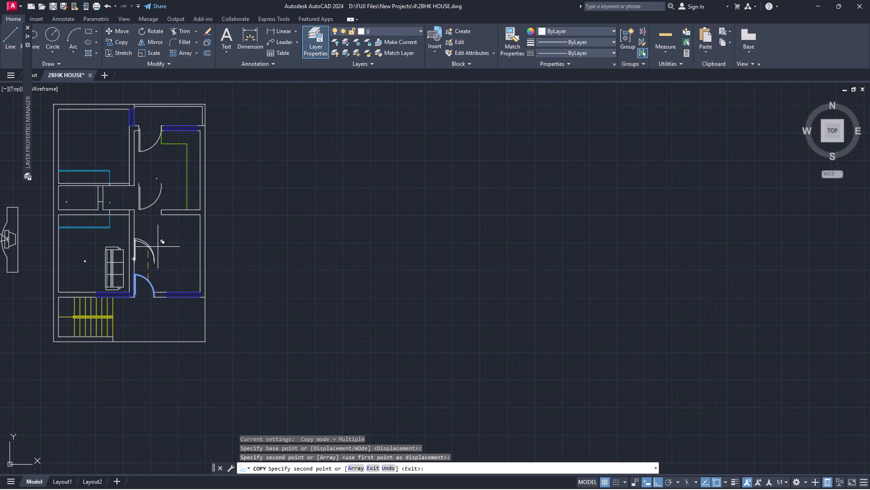
key(Escape)
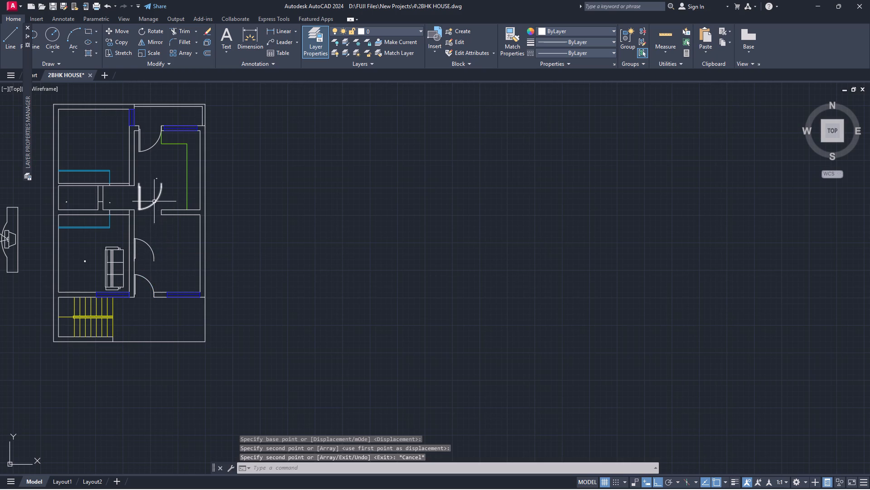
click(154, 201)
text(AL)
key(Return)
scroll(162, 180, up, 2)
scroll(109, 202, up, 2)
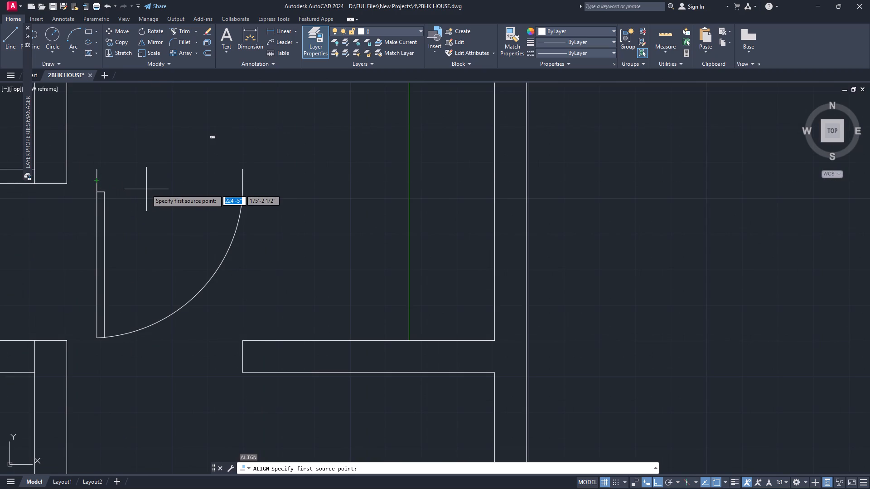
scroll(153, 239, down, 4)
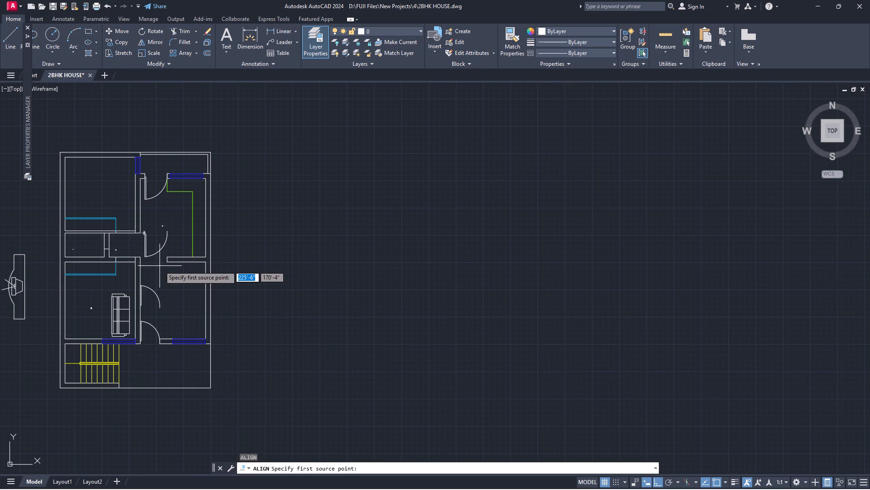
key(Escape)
Mirror the door above the kitchen–front room opening about a vertical line just east of the house, and erase the original.
click(159, 249)
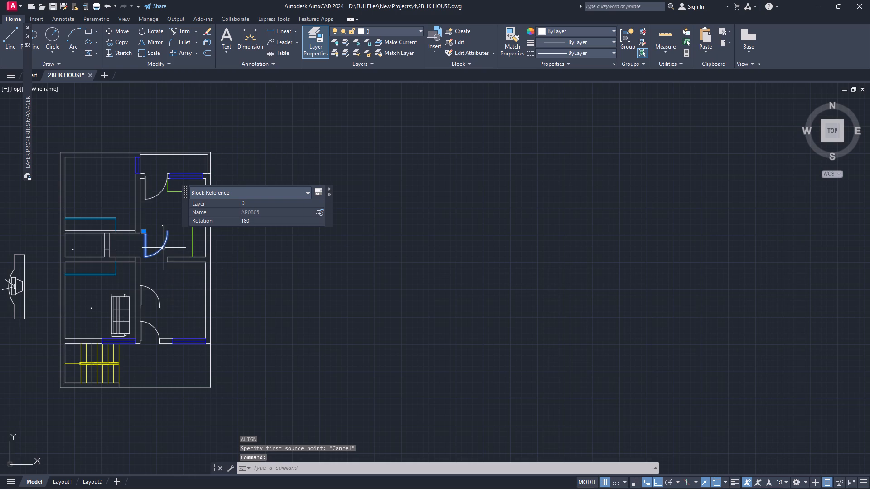
text(MI)
key(Return)
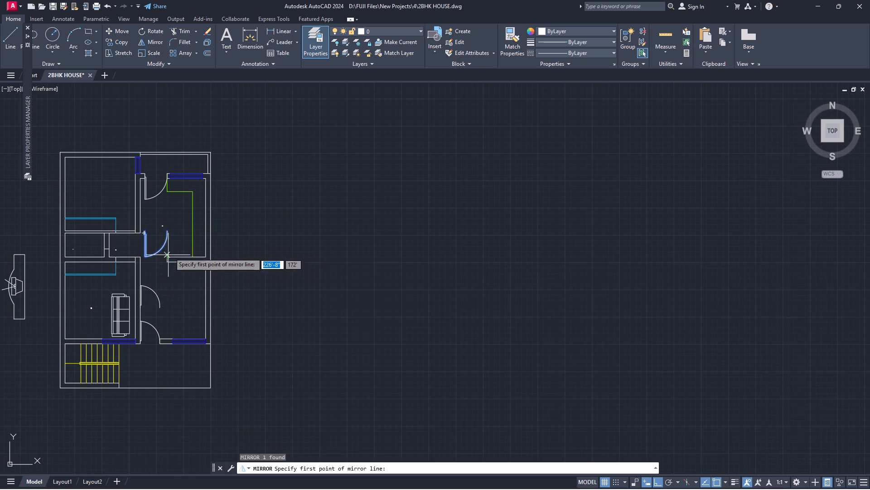
click(241, 253)
click(243, 238)
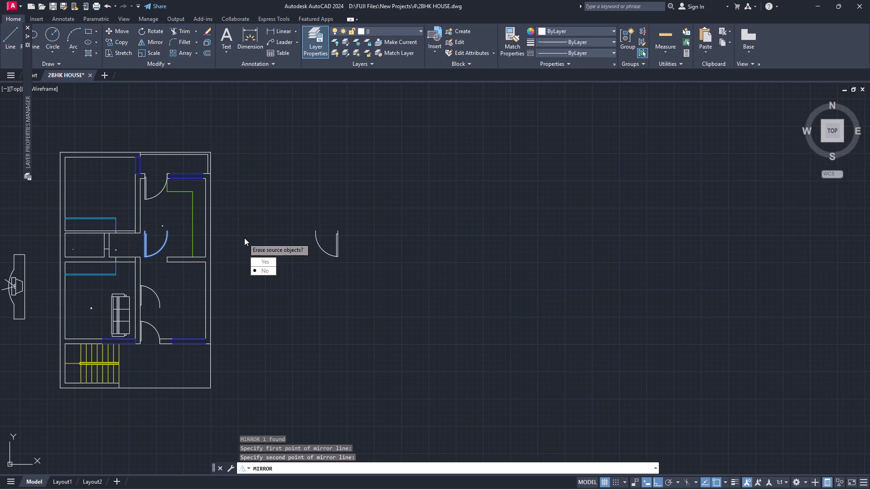
drag(267, 269, 243, 238)
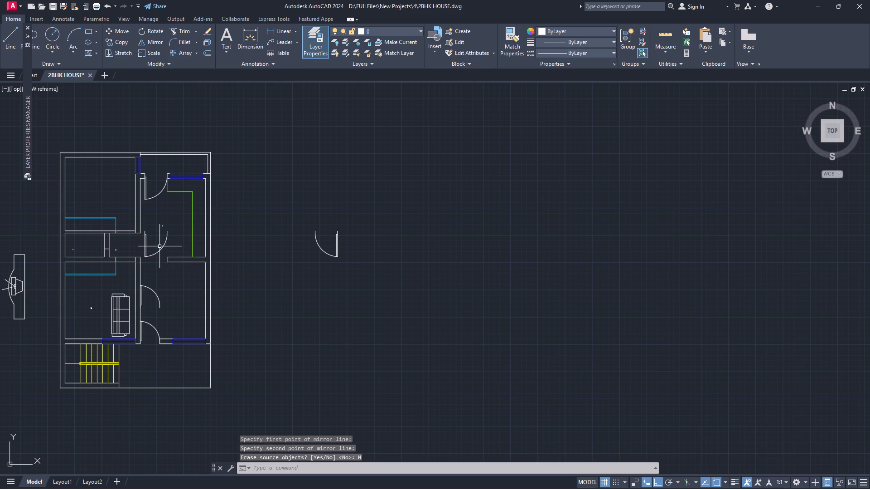
click(164, 246)
key(Delete)
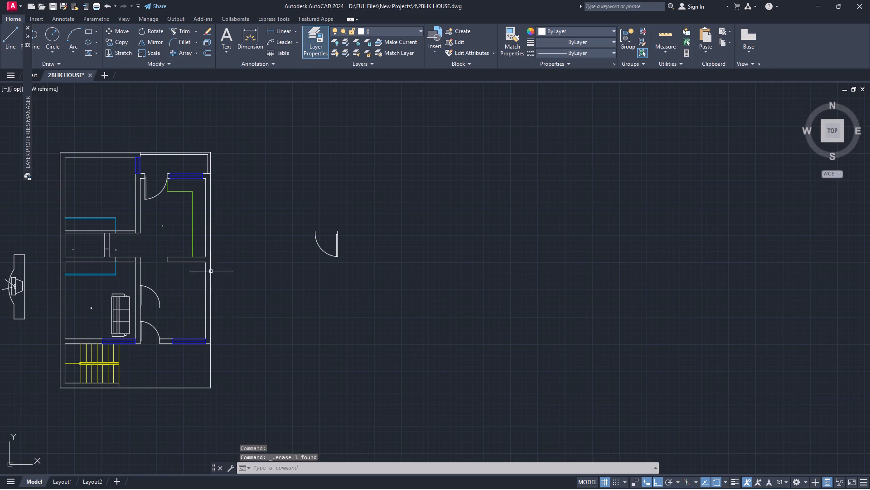
Align the mirrored door east of the house to the north edge of the southwest bedroom's north wall opening, scaling it to fit.
scroll(339, 240, up, 4)
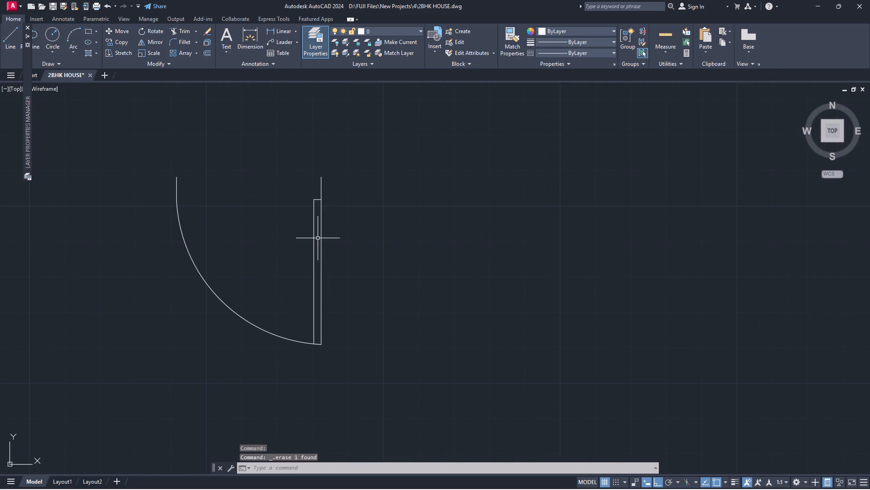
click(320, 235)
text(AL)
key(Return)
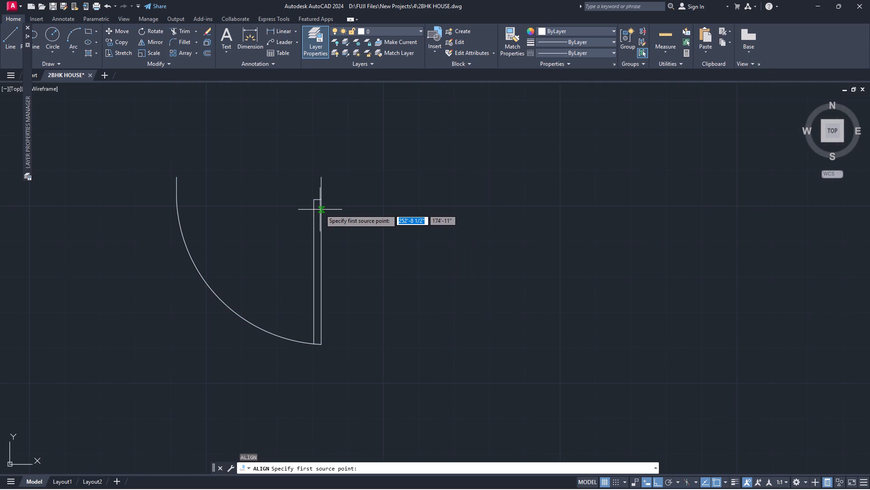
click(323, 181)
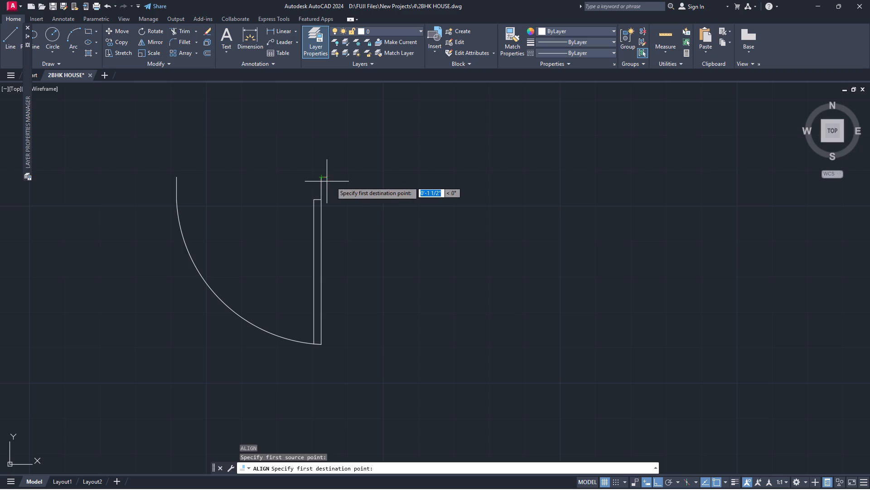
scroll(190, 193, down, 5)
scroll(113, 192, down, 2)
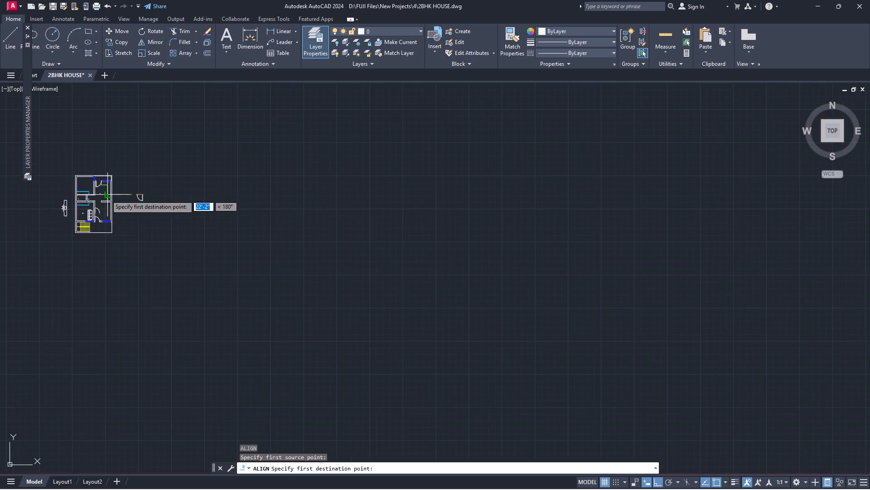
scroll(106, 195, up, 2)
scroll(61, 193, up, 3)
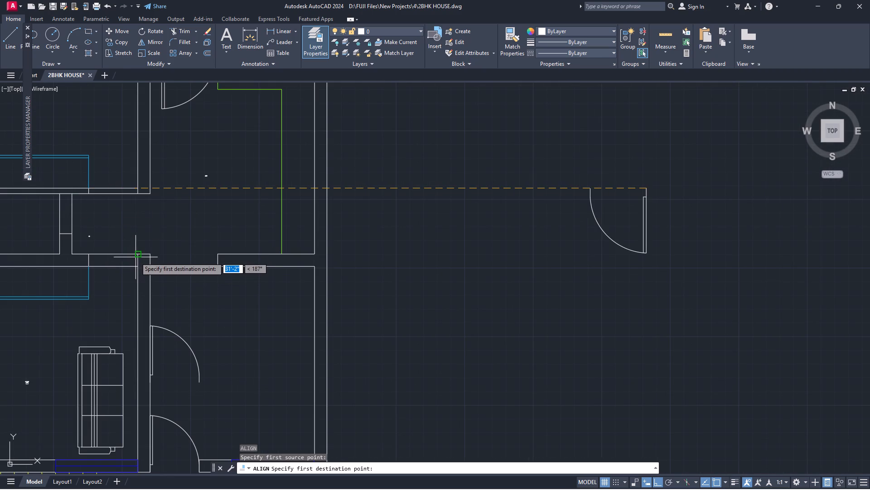
click(135, 256)
scroll(410, 198, down, 1)
scroll(518, 191, up, 3)
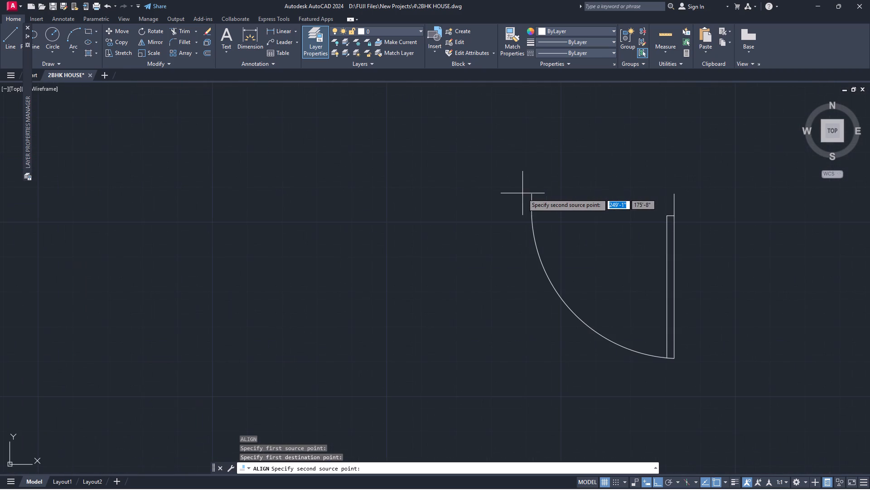
click(530, 195)
scroll(219, 213, down, 5)
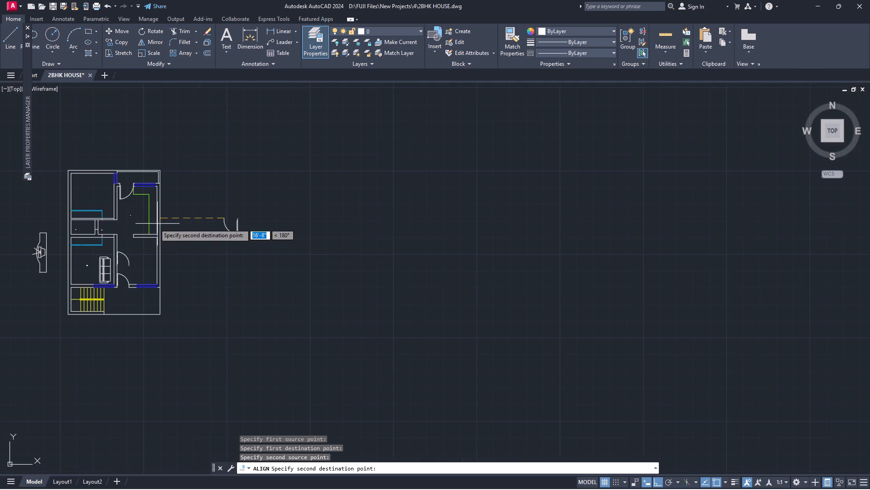
scroll(152, 224, up, 3)
scroll(27, 253, down, 4)
scroll(21, 253, up, 3)
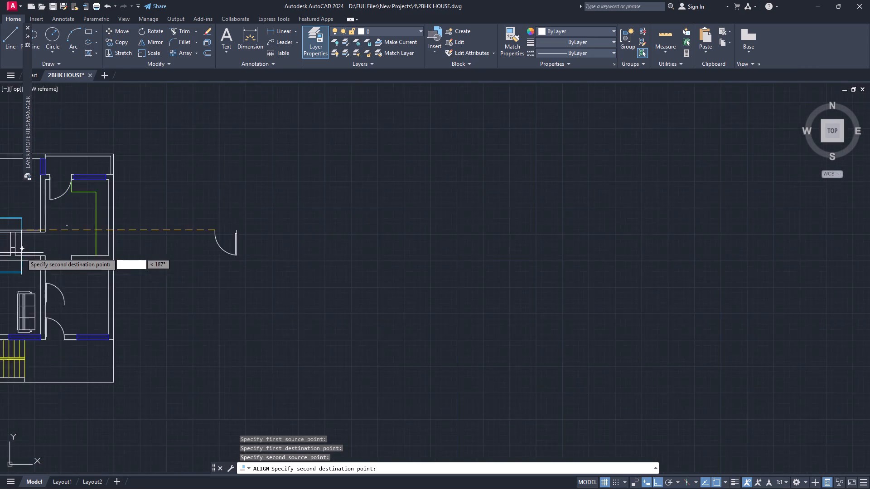
scroll(21, 253, up, 5)
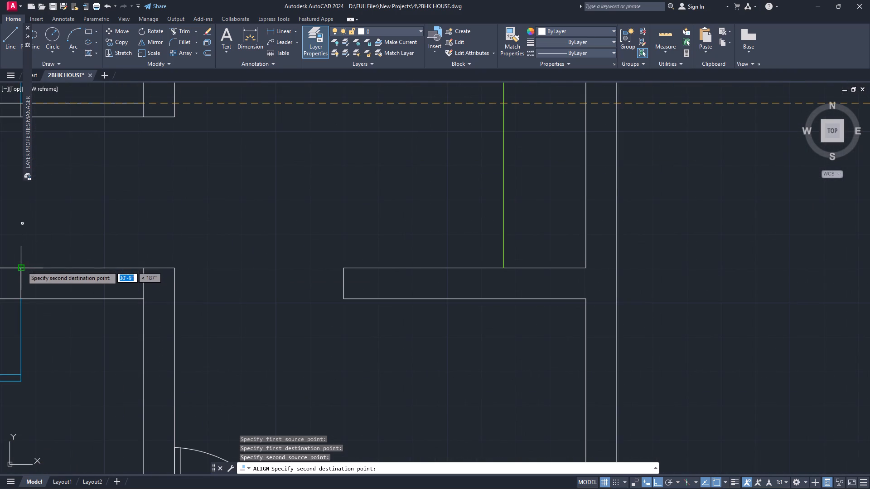
click(22, 266)
key(Return)
key(Up)
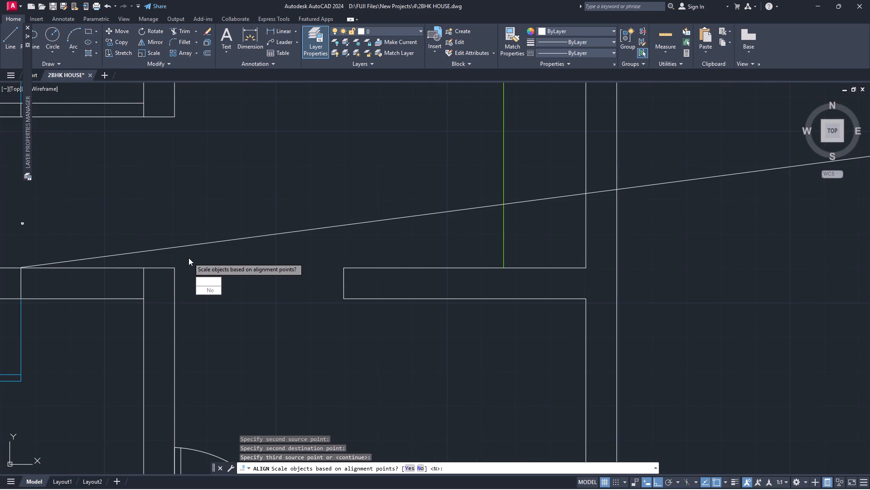
key(Return)
Mirror the copied door in the middle of the front room about a vertical line just east of it, and erase the original.
scroll(449, 236, down, 2)
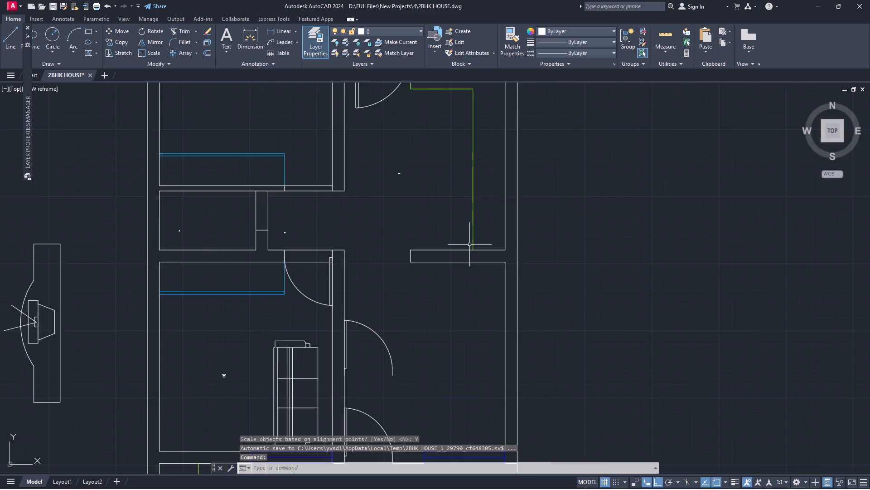
scroll(473, 246, down, 2)
scroll(493, 291, up, 3)
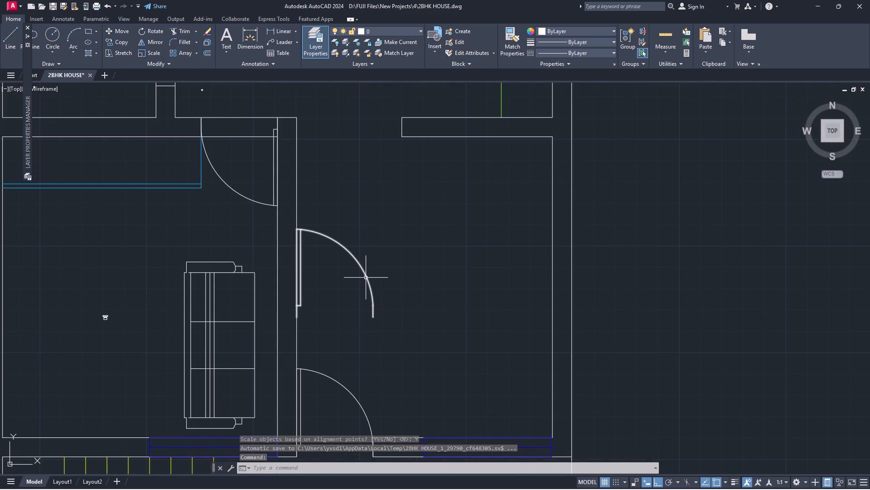
click(366, 278)
text(MI)
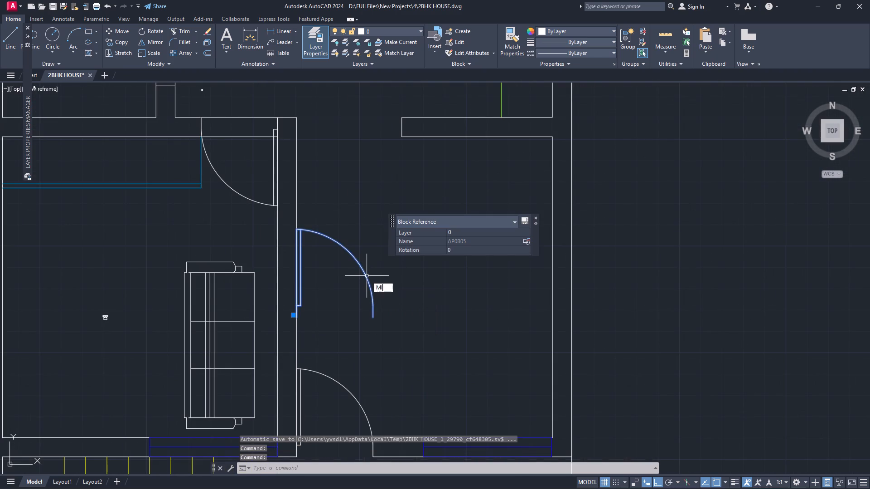
key(Return)
click(386, 313)
click(388, 250)
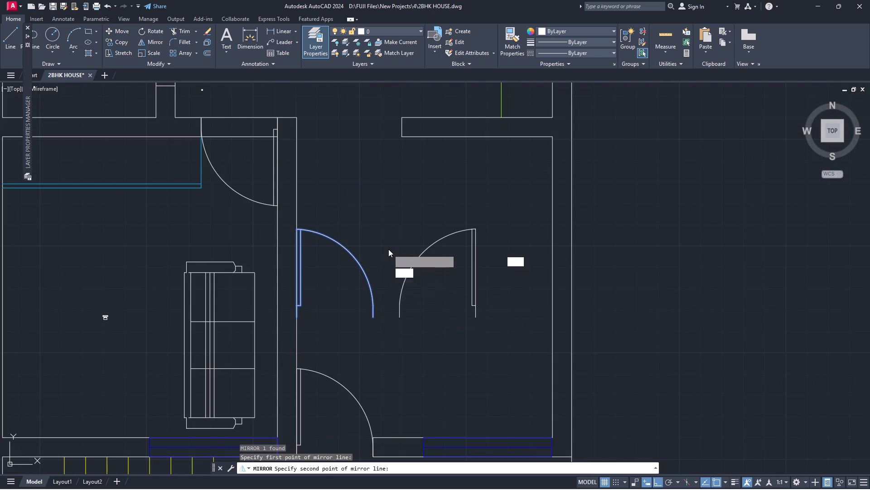
drag(399, 284, 388, 248)
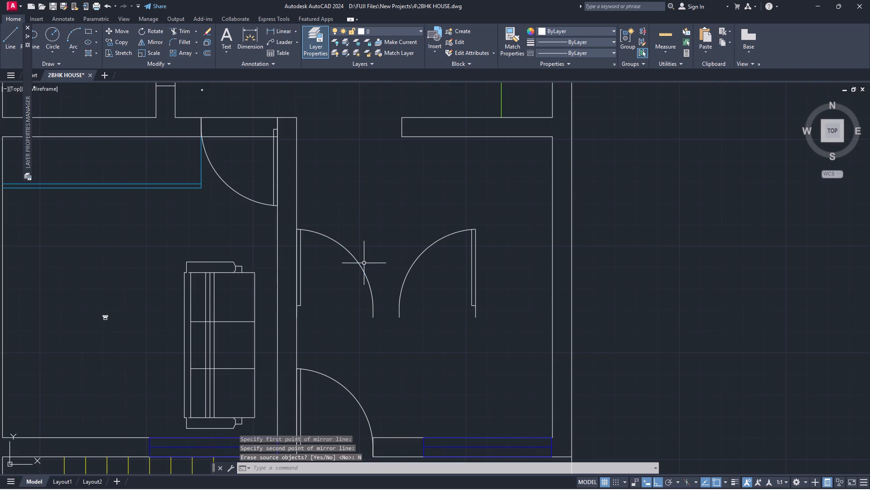
click(362, 266)
key(Delete)
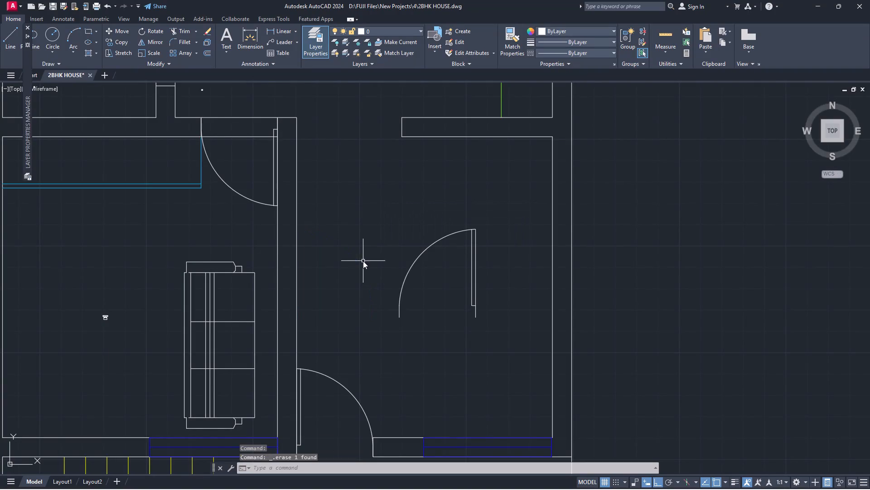
Align the mirrored front room door to the south edge of the northwest bedroom's south wall opening, scaling it to fit.
click(472, 298)
key(a)
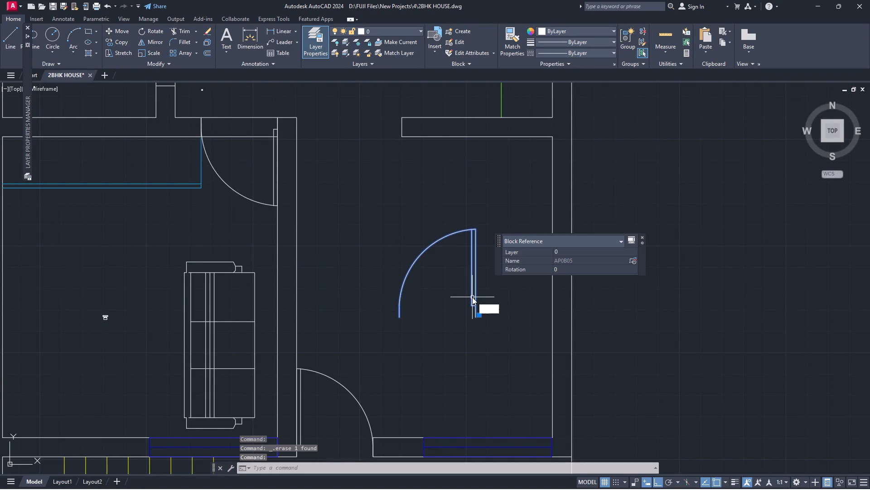
key(l)
key(Return)
scroll(475, 314, up, 3)
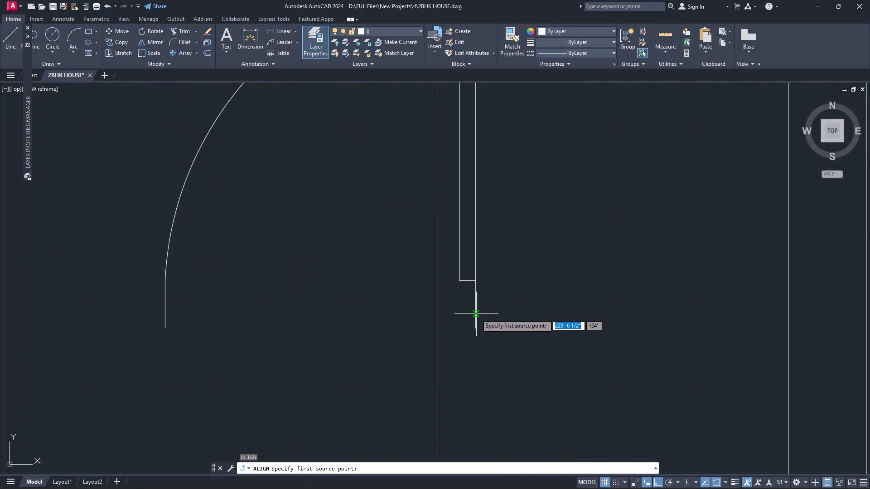
click(476, 328)
scroll(319, 212, down, 5)
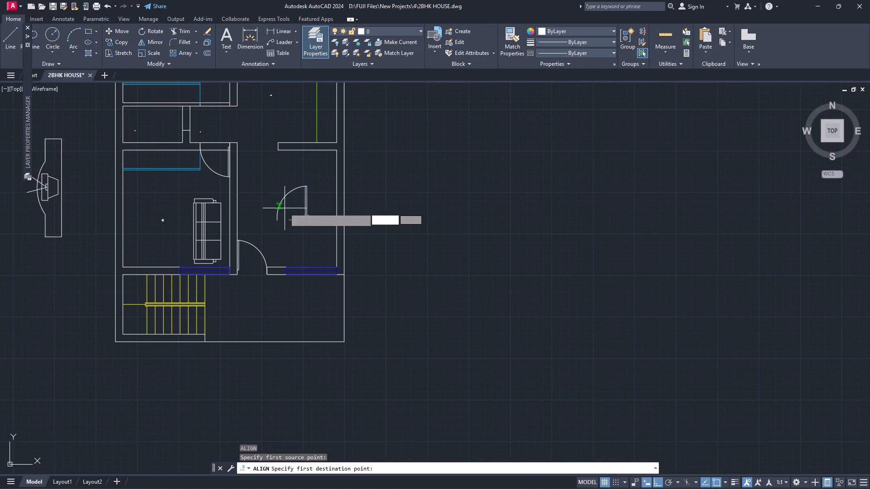
scroll(222, 132, down, 1)
scroll(222, 109, up, 4)
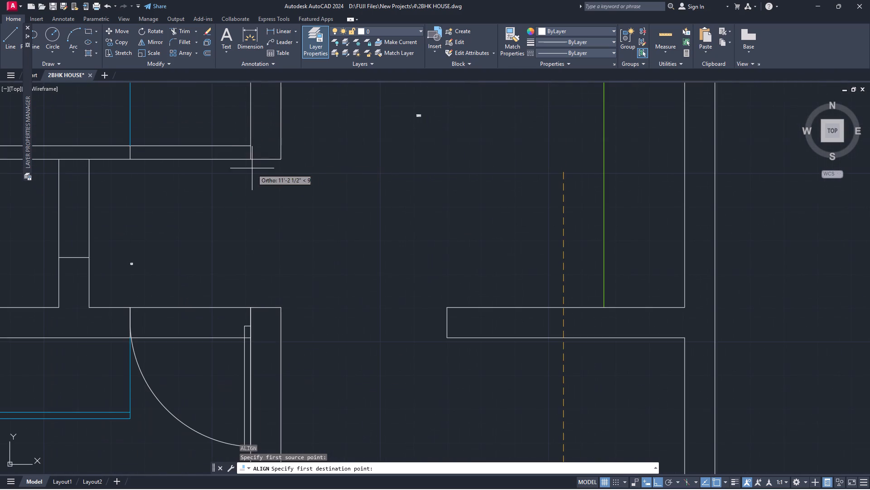
click(250, 159)
scroll(266, 175, down, 4)
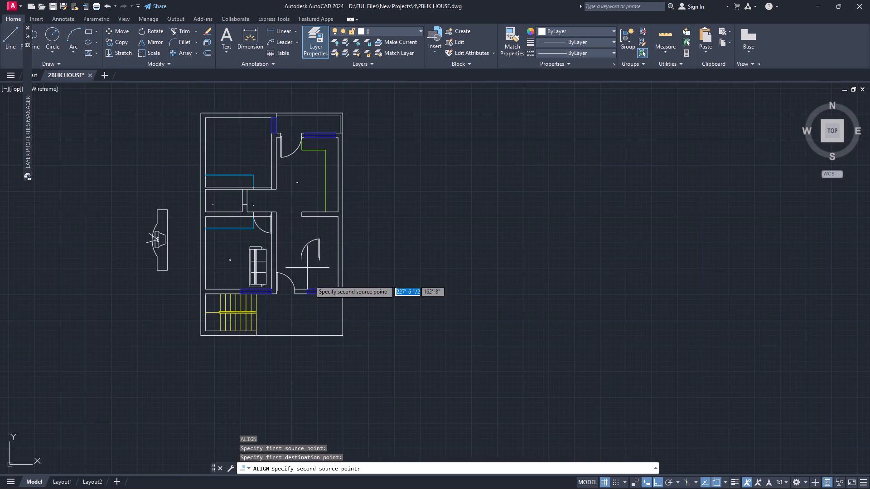
scroll(311, 287, up, 3)
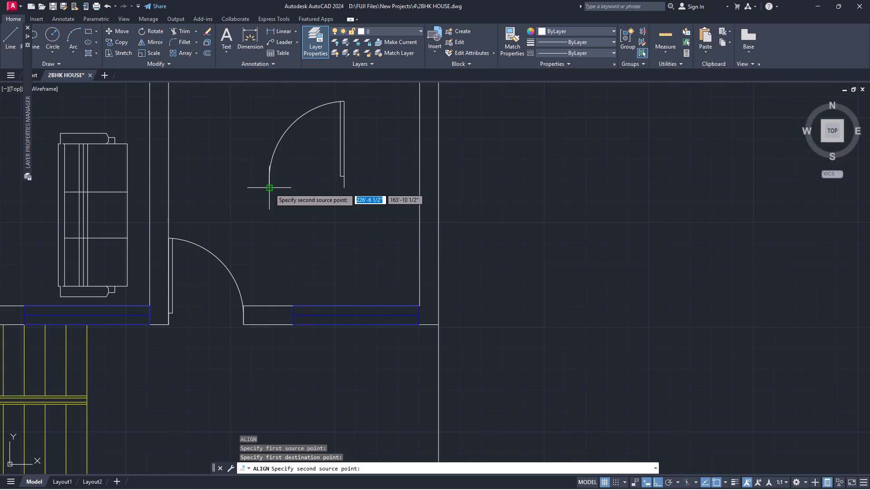
click(268, 187)
scroll(224, 163, down, 5)
scroll(206, 146, up, 3)
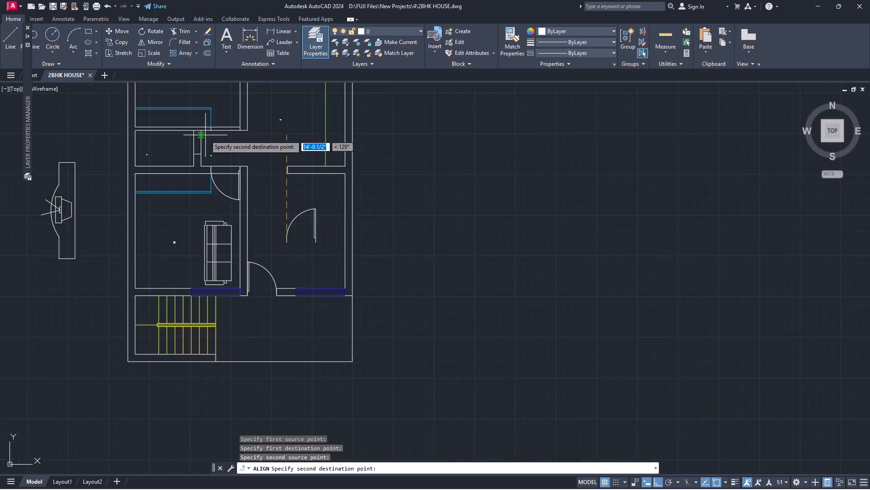
scroll(205, 135, up, 2)
click(216, 125)
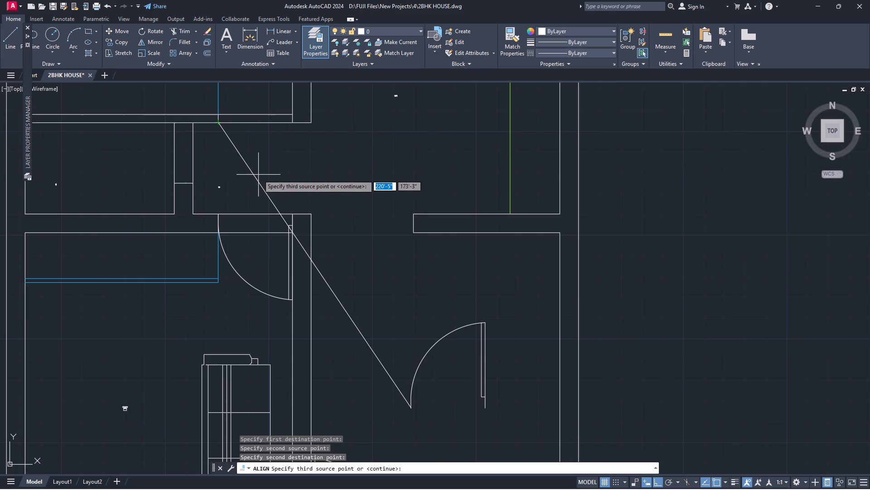
key(Return)
key(Up)
key(Return)
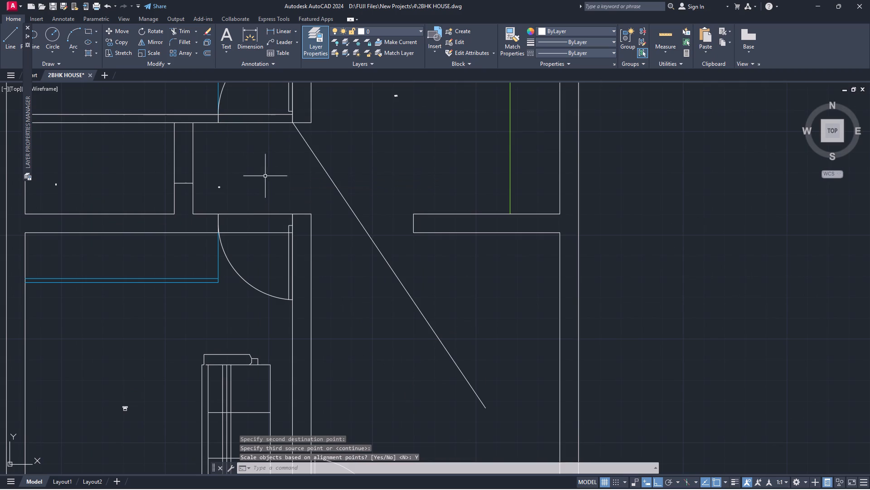
Trim both wall lines crossing the southwest bedroom's door opening, including the short leftovers beside the door leaf and swing arc.
scroll(273, 173, down, 3)
scroll(282, 170, up, 3)
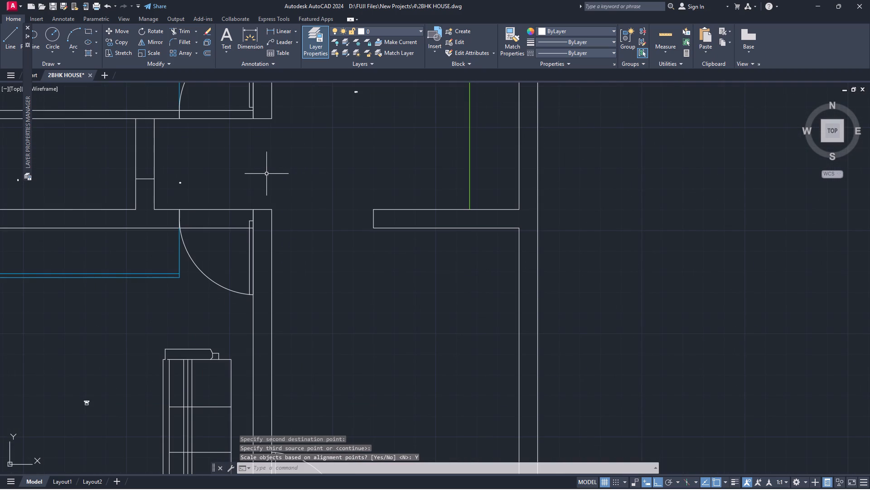
text(TR)
key(Return)
drag(223, 232, 223, 225)
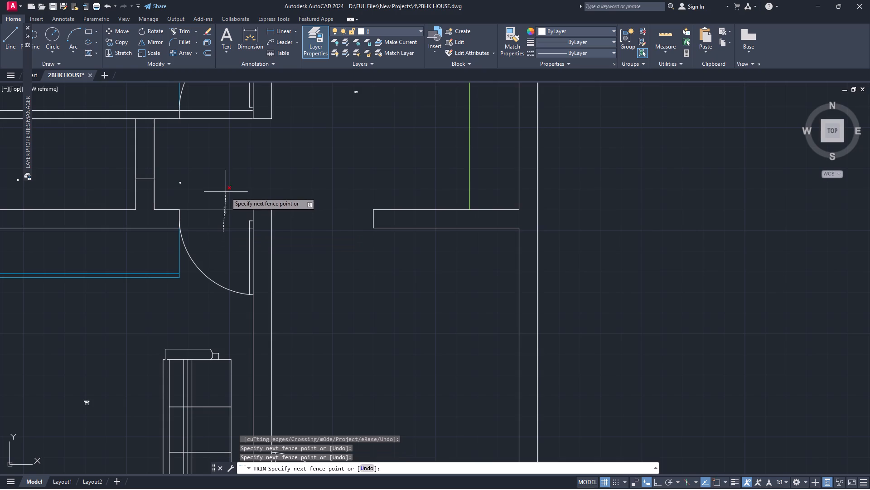
click(226, 192)
scroll(240, 221, up, 2)
click(266, 238)
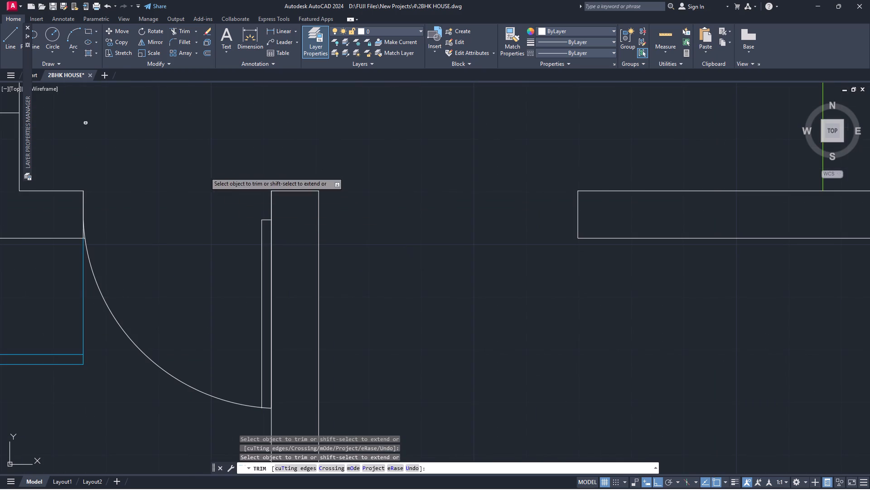
scroll(202, 170, down, 4)
scroll(165, 180, up, 3)
scroll(222, 179, up, 6)
click(337, 156)
scroll(337, 156, down, 3)
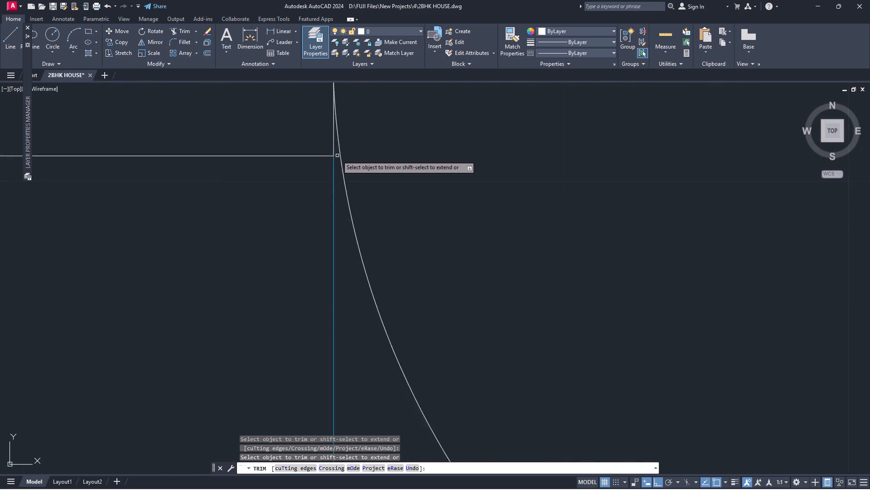
Trim both wall lines crossing the door opening in the northwest bedroom's south wall.
scroll(337, 156, down, 7)
scroll(348, 132, up, 6)
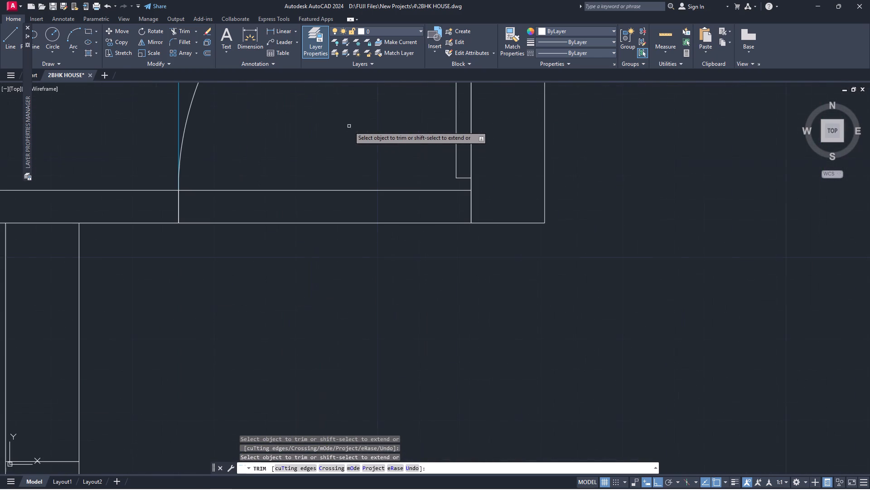
click(314, 159)
click(297, 239)
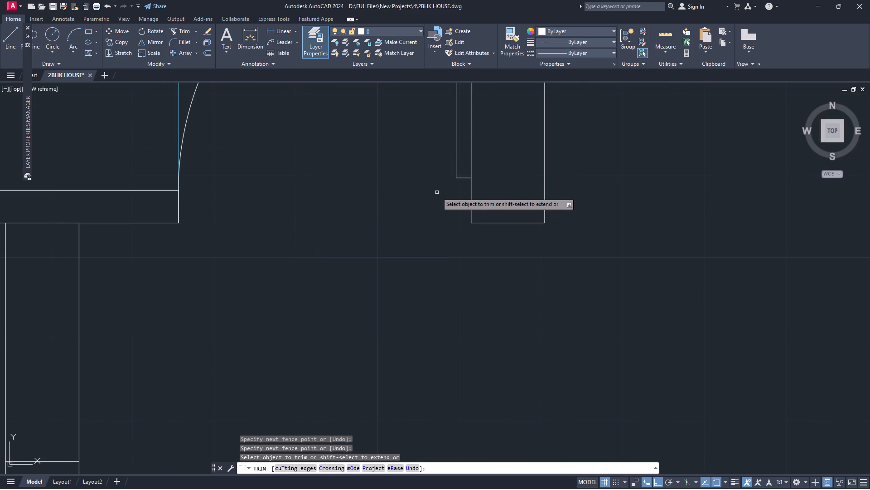
Inspect the northwest bedroom's trimmed door opening, especially where the swing arc meets the wall end, and finish trimming.
scroll(459, 186, down, 3)
scroll(445, 166, up, 3)
scroll(337, 197, up, 1)
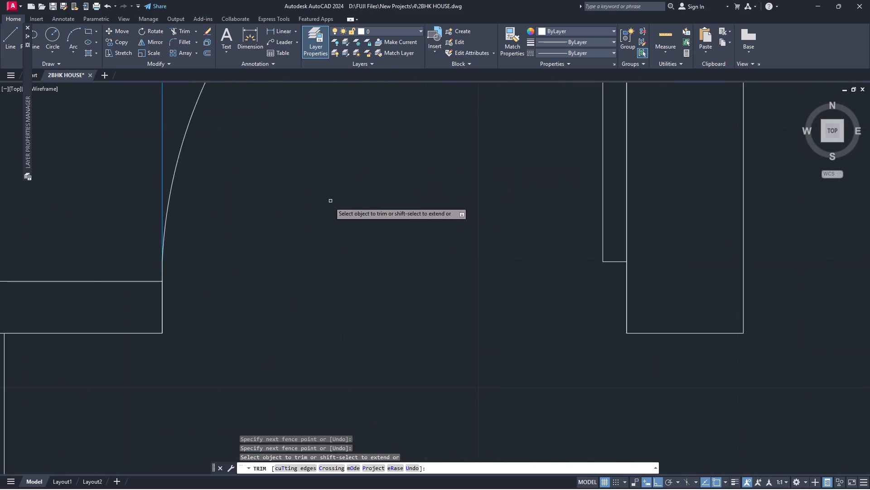
scroll(329, 202, up, 1)
scroll(265, 224, up, 1)
scroll(299, 215, down, 3)
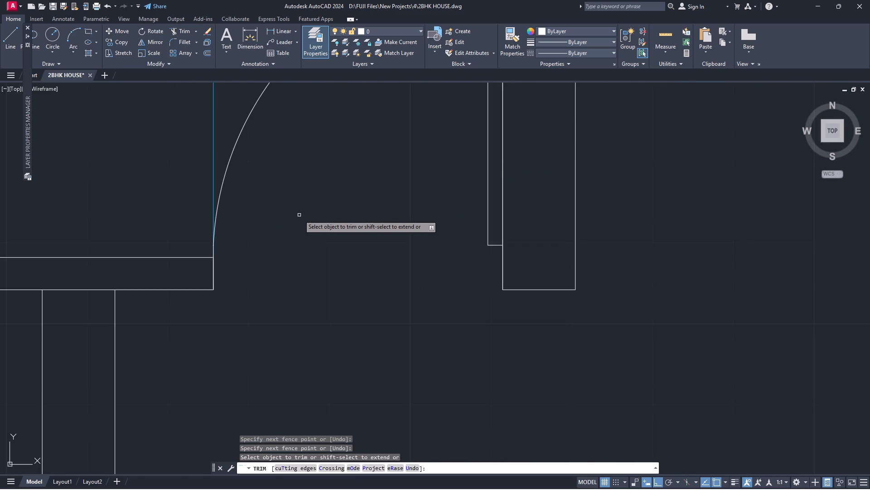
scroll(299, 215, down, 1)
scroll(287, 220, up, 3)
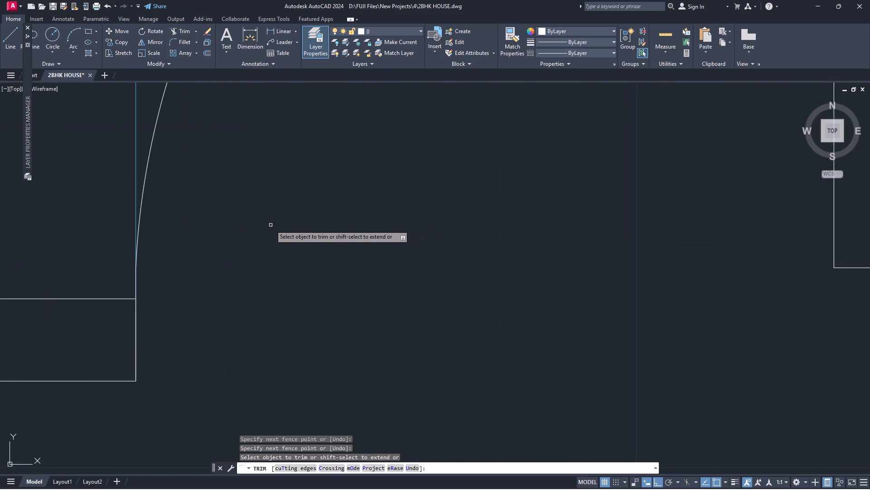
scroll(271, 225, up, 2)
scroll(270, 226, down, 2)
scroll(124, 278, up, 1)
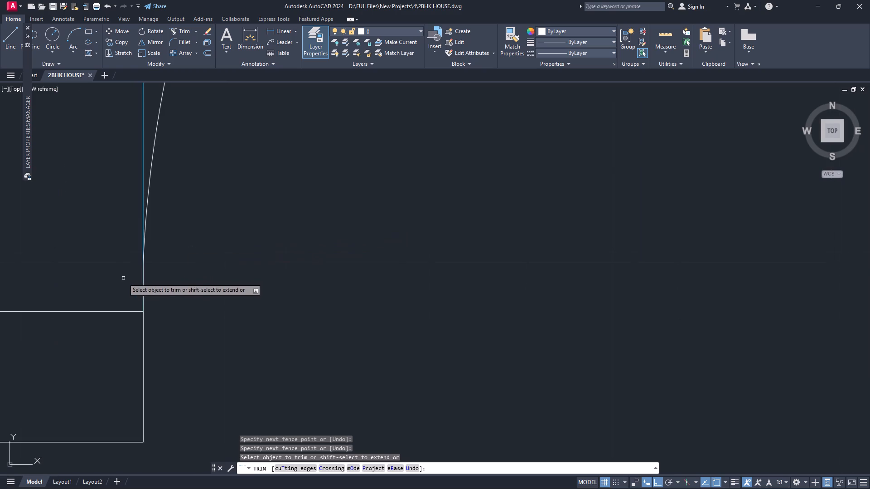
scroll(122, 278, down, 3)
scroll(188, 229, down, 7)
scroll(200, 218, up, 3)
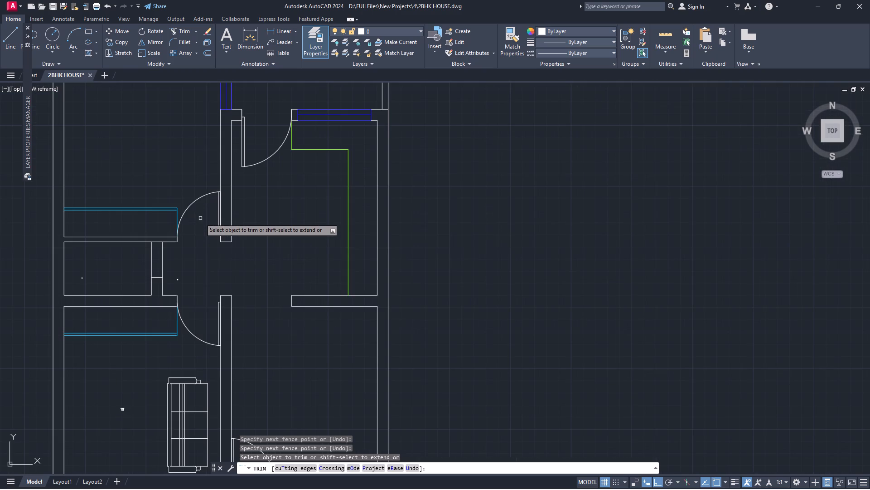
key(Escape)
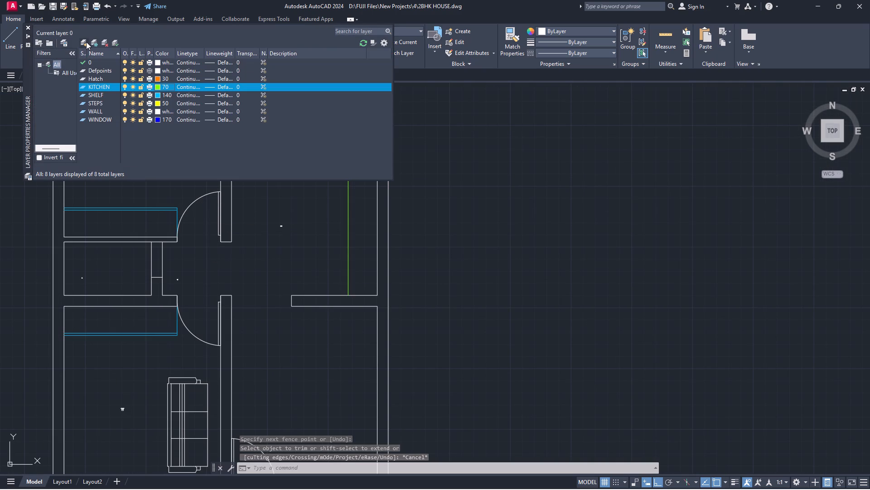
Create a new layer named DOOR and set its colour to index 30 (orange).
click(86, 42)
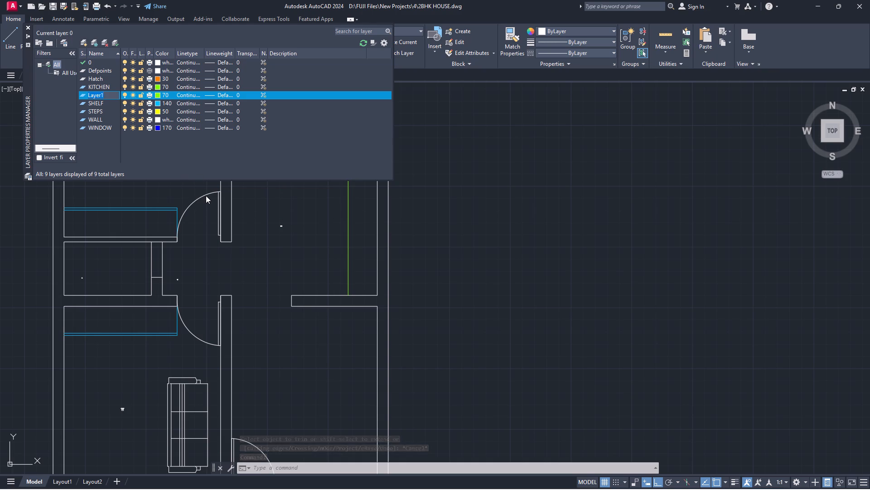
text(DOOR)
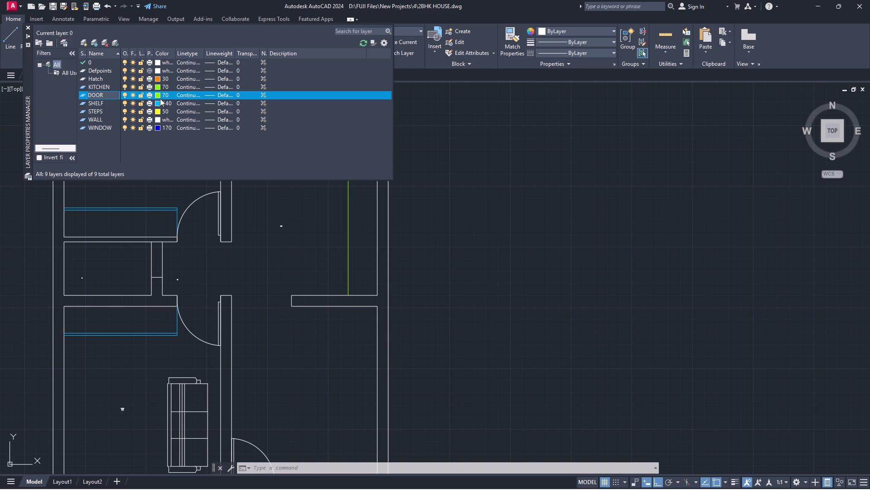
click(159, 94)
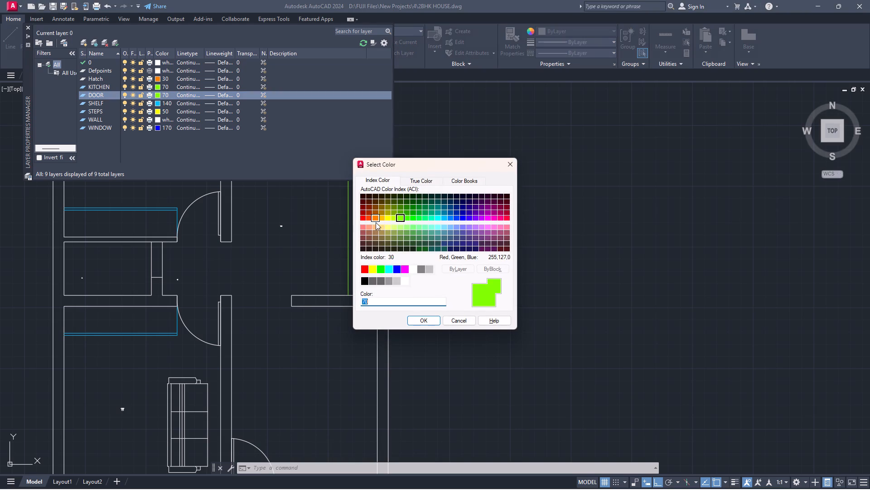
click(376, 220)
click(425, 320)
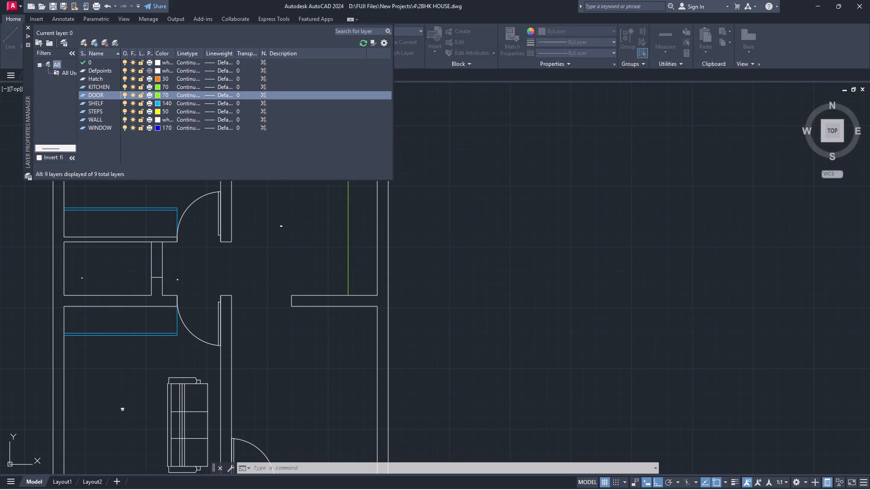
Select all the matching door blocks in the plan and assign them to the DOOR layer.
click(218, 194)
right_click(218, 193)
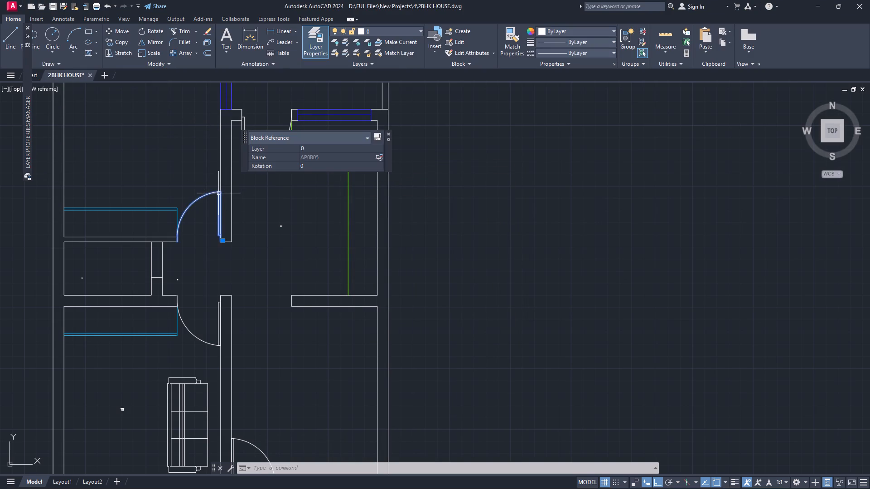
click(257, 365)
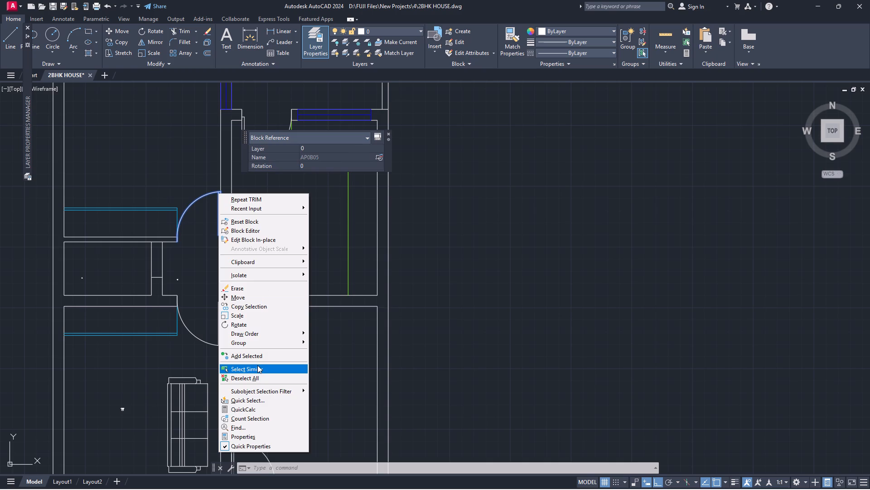
double_click(358, 323)
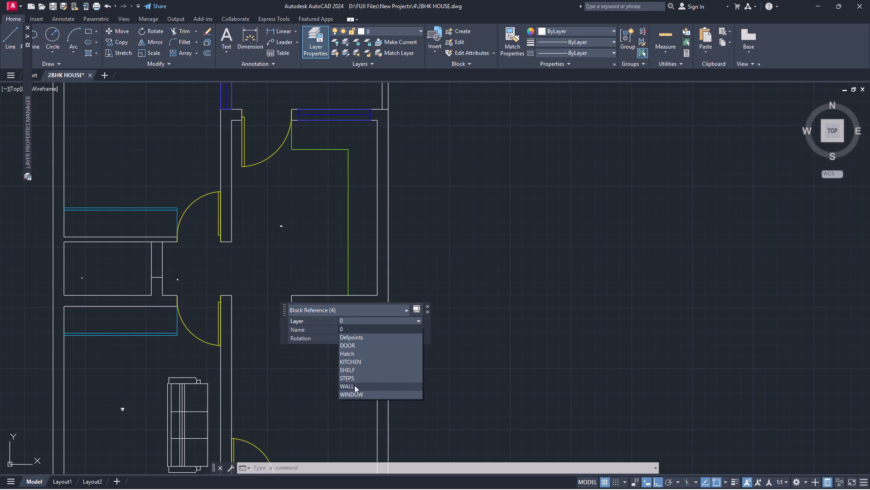
click(357, 345)
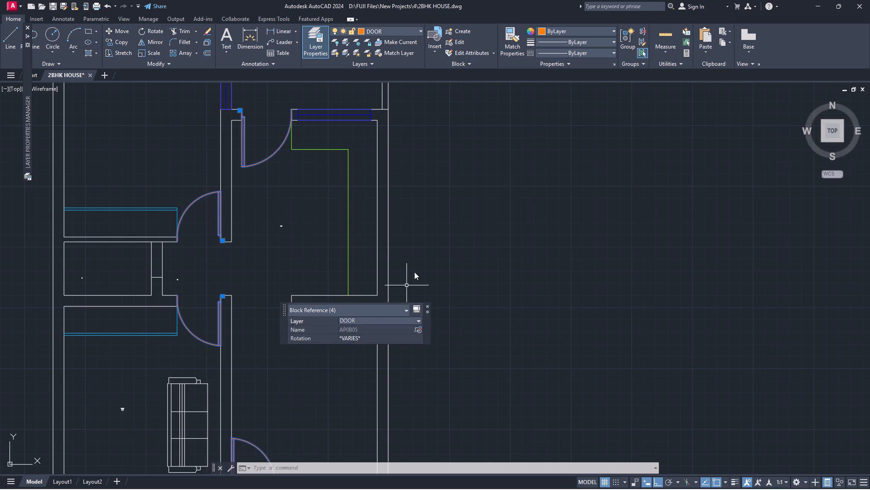
click(425, 306)
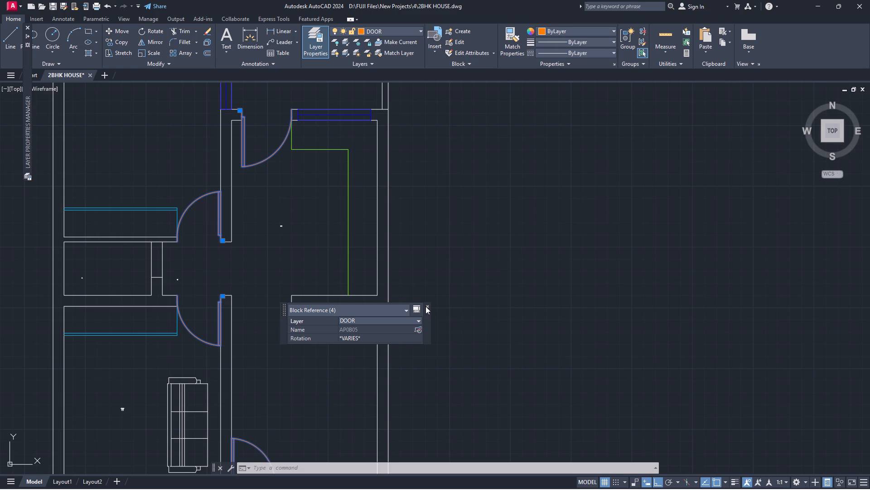
click(426, 307)
key(Escape)
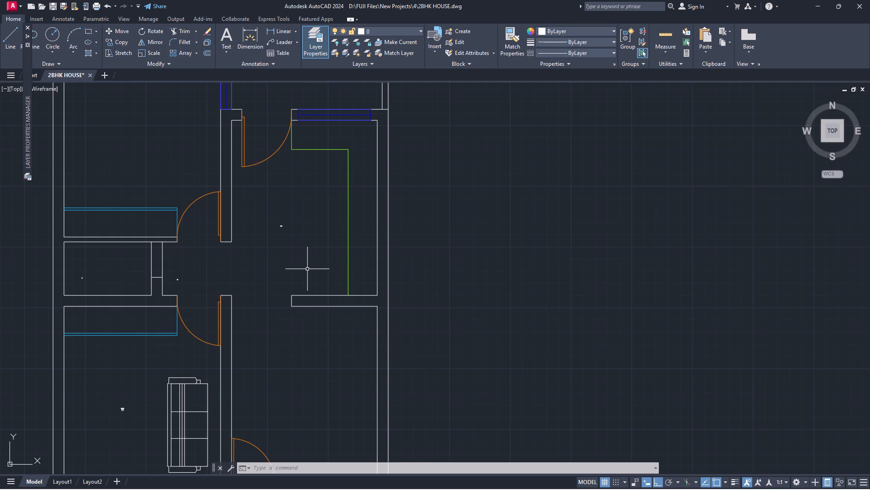
Rotate the sofa in the southwest bedroom to 180 degrees about the middle of its back edge.
click(167, 408)
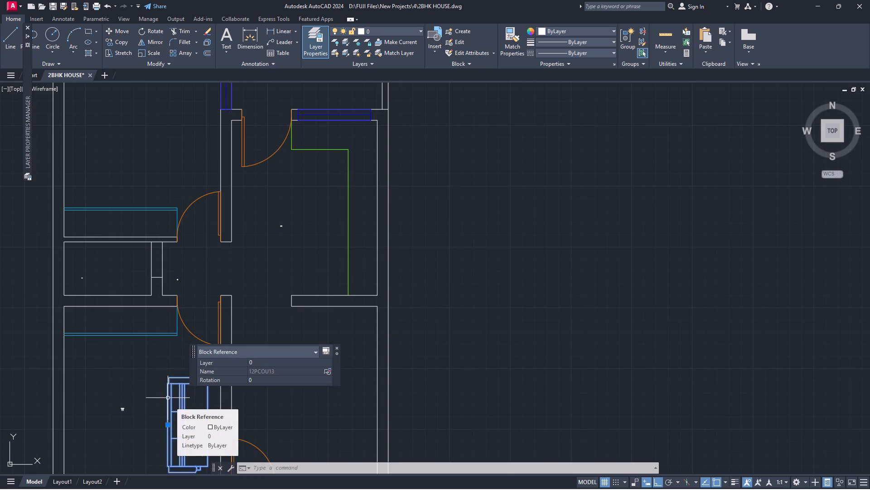
text(RO)
key(Return)
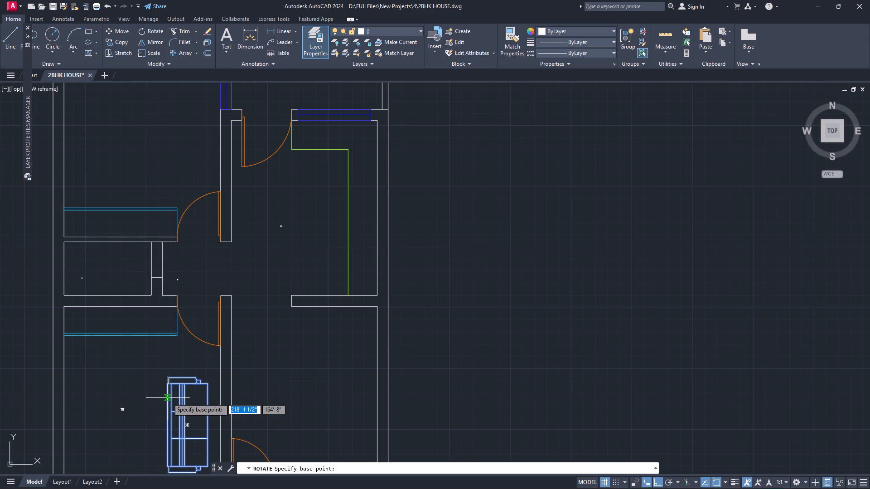
scroll(163, 448, down, 3)
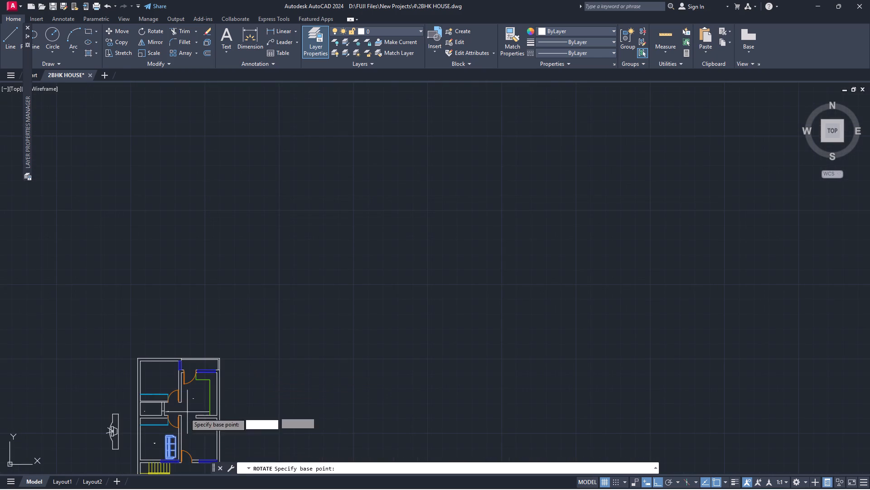
scroll(167, 443, up, 2)
click(164, 451)
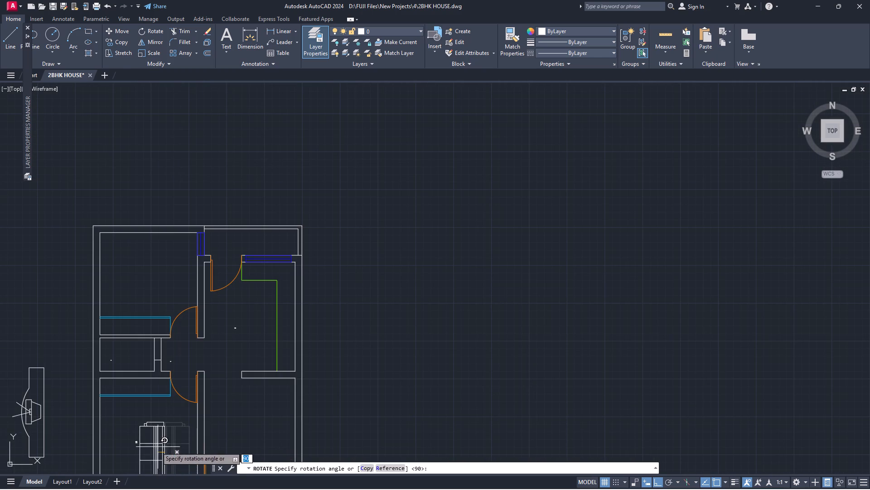
click(148, 468)
Move the rotated sofa about 14' east into the front room, placing its back near the east wall, with Ortho off.
click(163, 450)
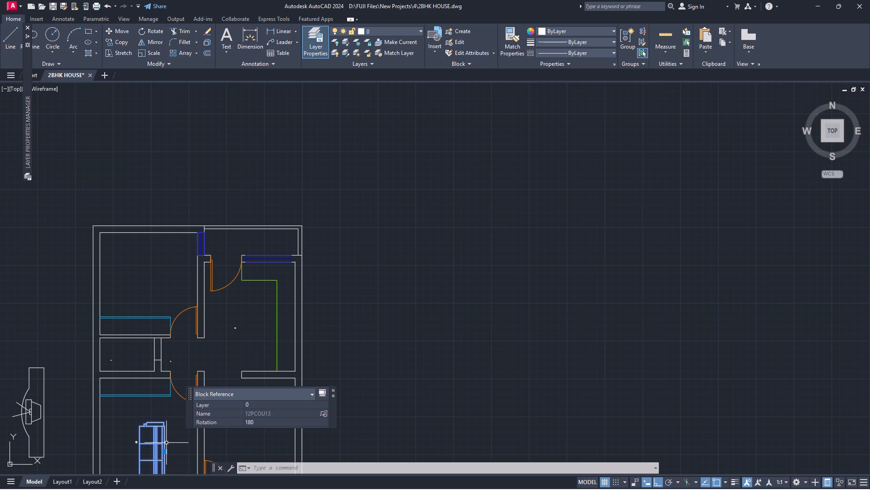
key(m)
key(Return)
scroll(172, 390, down, 3)
scroll(174, 412, up, 5)
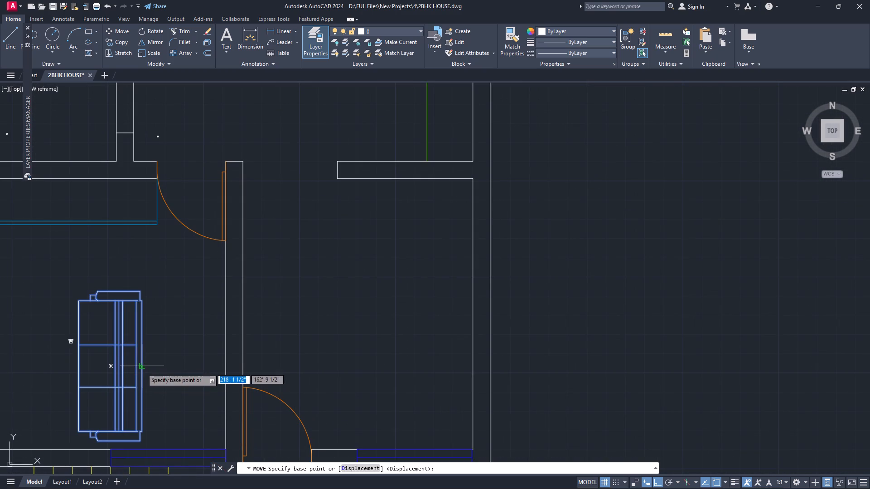
click(142, 369)
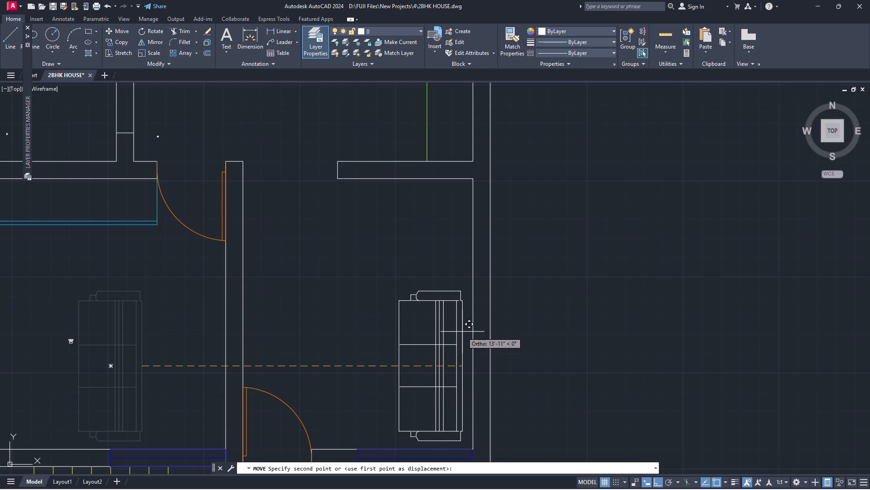
key(F8)
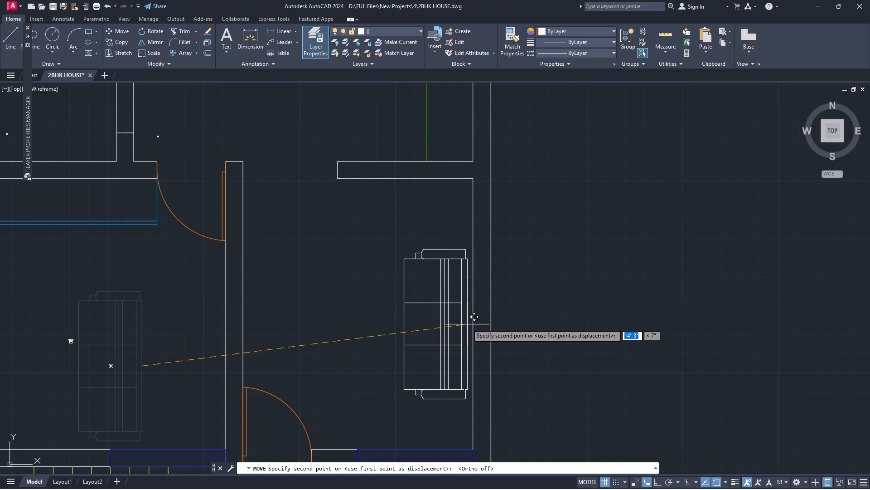
click(467, 324)
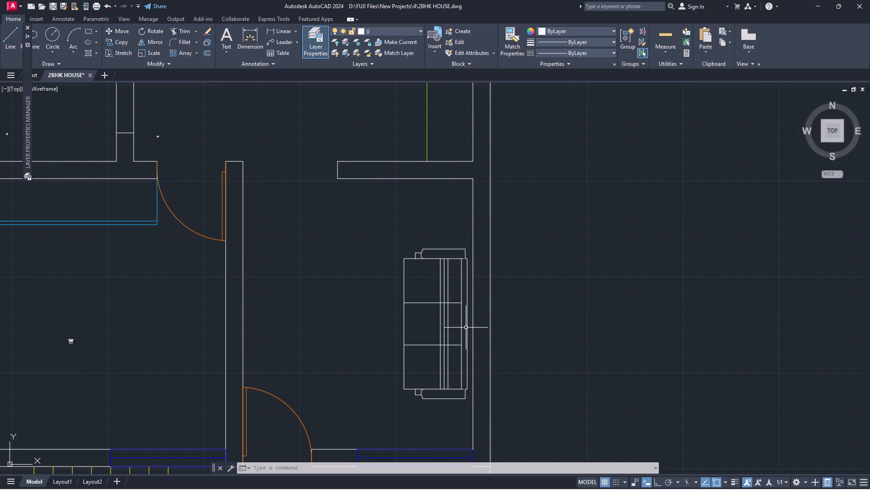
Move the front room sofa about 2' north along the east wall, keeping its back near the wall.
click(466, 328)
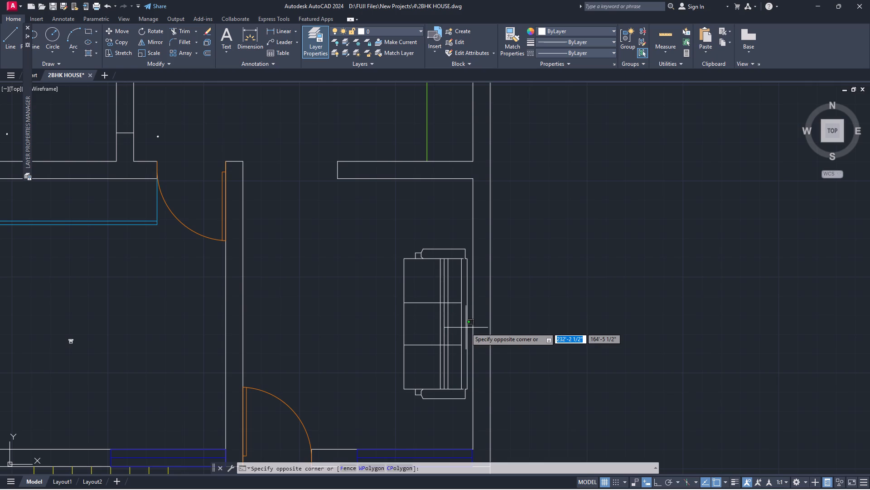
click(442, 327)
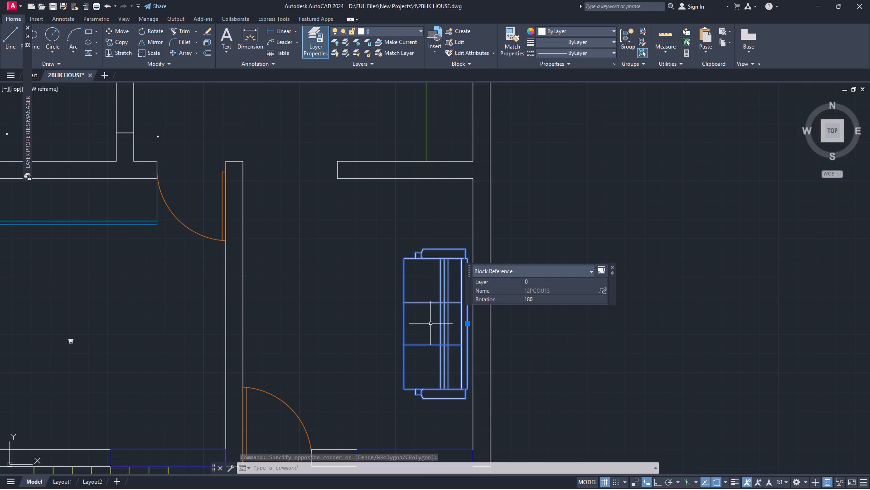
key(m)
key(Return)
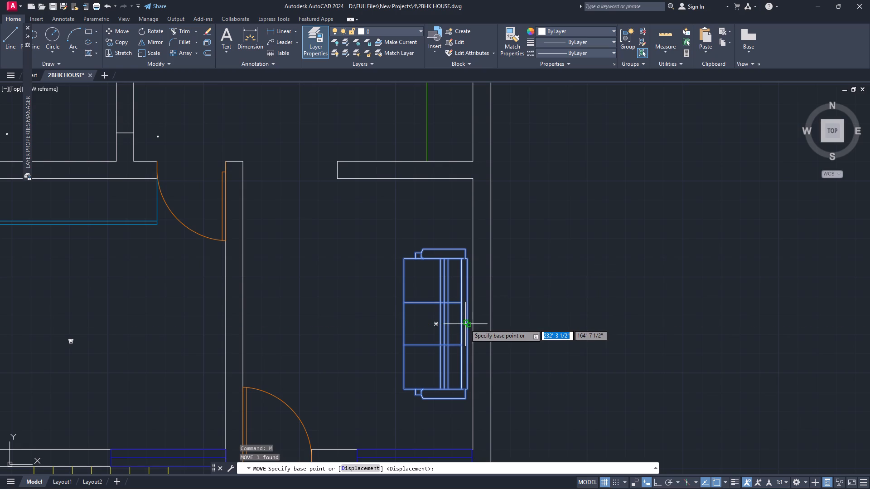
scroll(466, 324, up, 2)
click(469, 323)
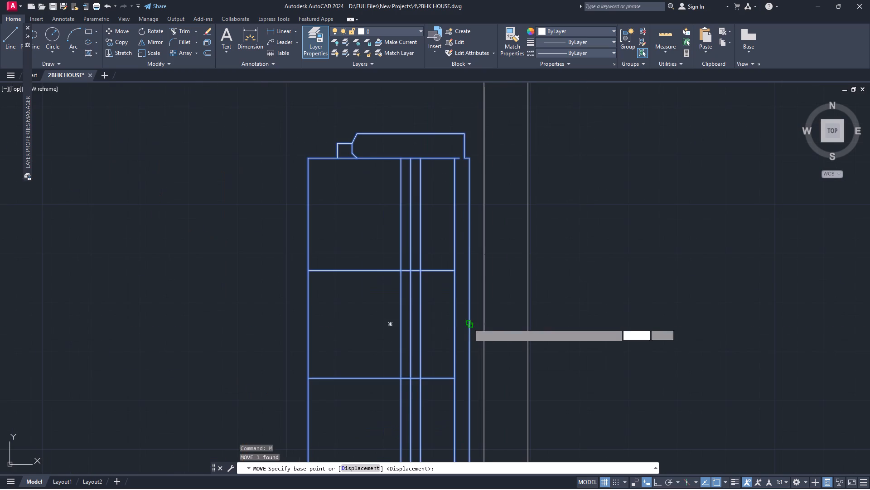
scroll(469, 309, down, 4)
scroll(466, 282, up, 1)
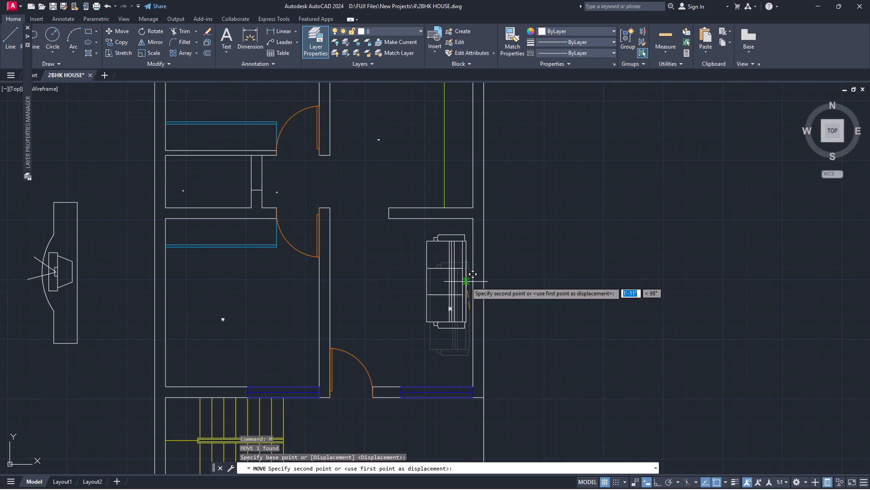
scroll(467, 281, up, 2)
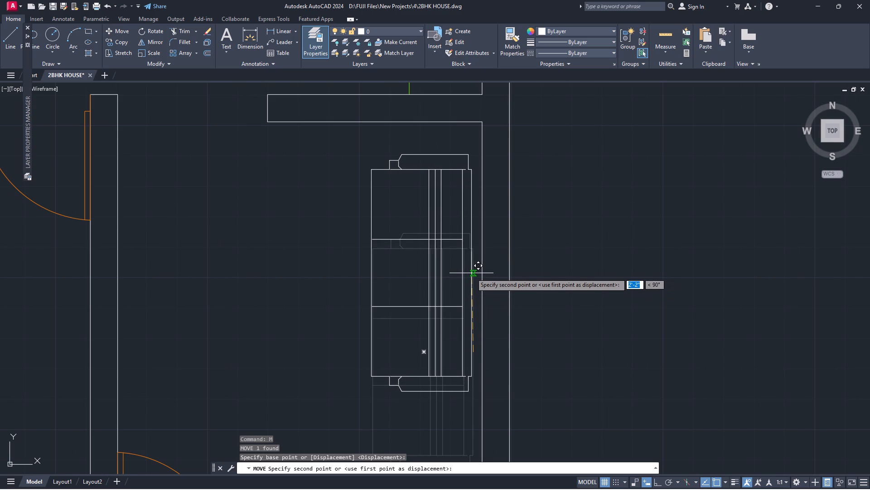
click(472, 277)
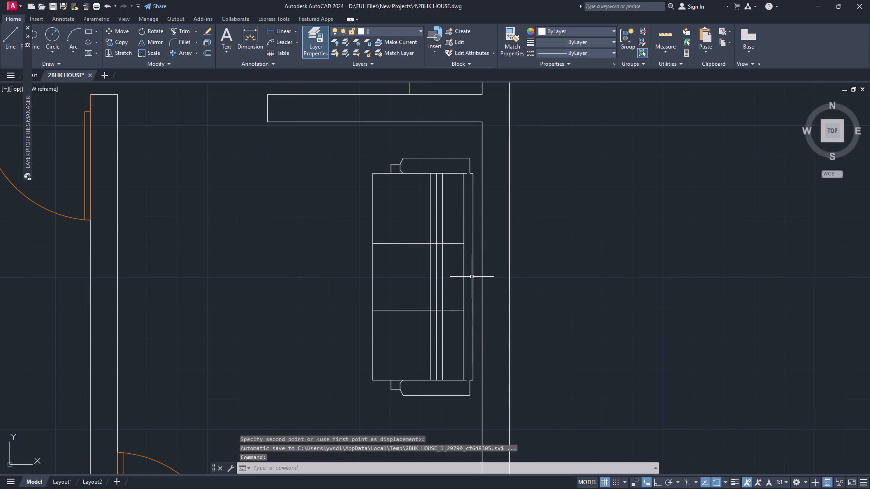
scroll(472, 351, down, 3)
scroll(471, 391, up, 1)
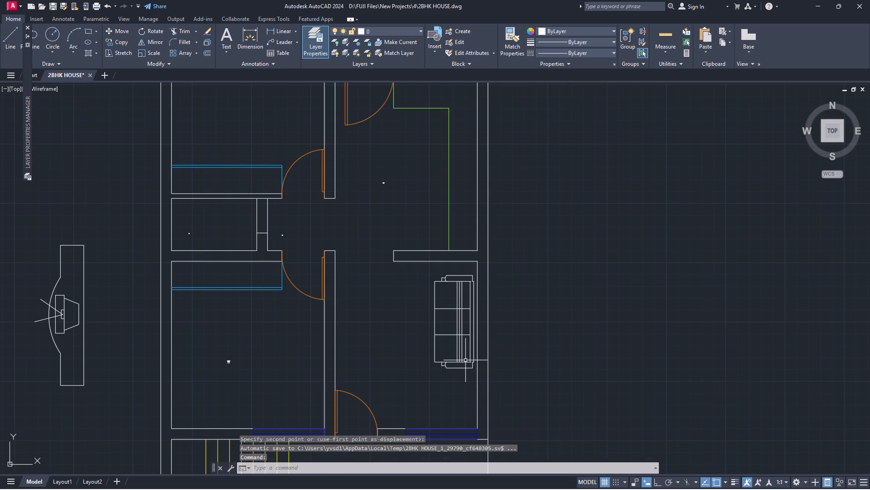
Copy the front room sofa to the open space outside the east wall, southeast of the original.
click(464, 360)
click(449, 359)
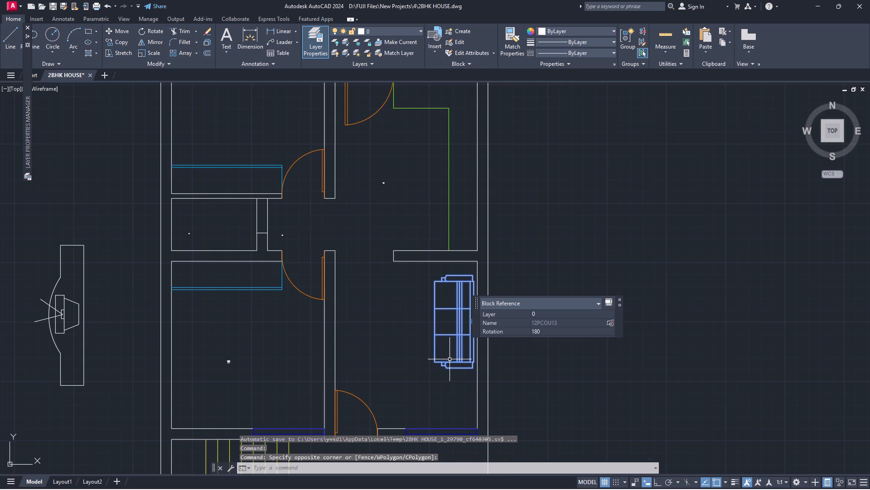
text(CO)
key(Return)
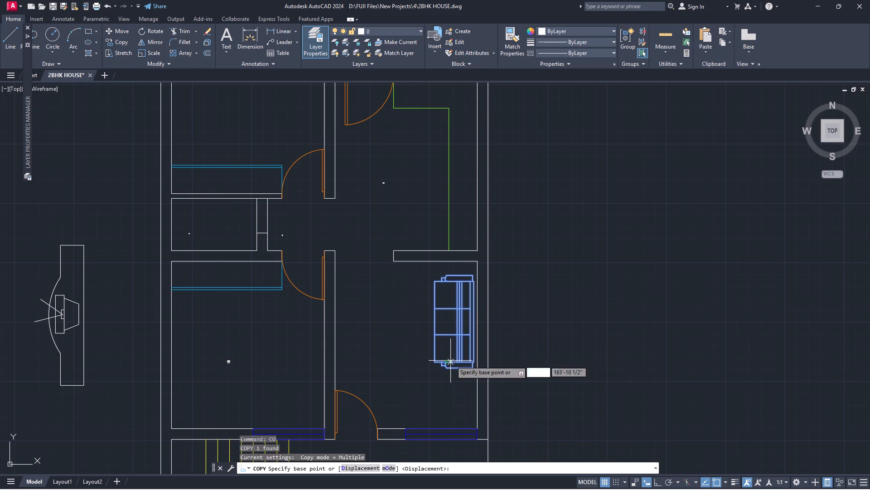
click(459, 369)
click(595, 424)
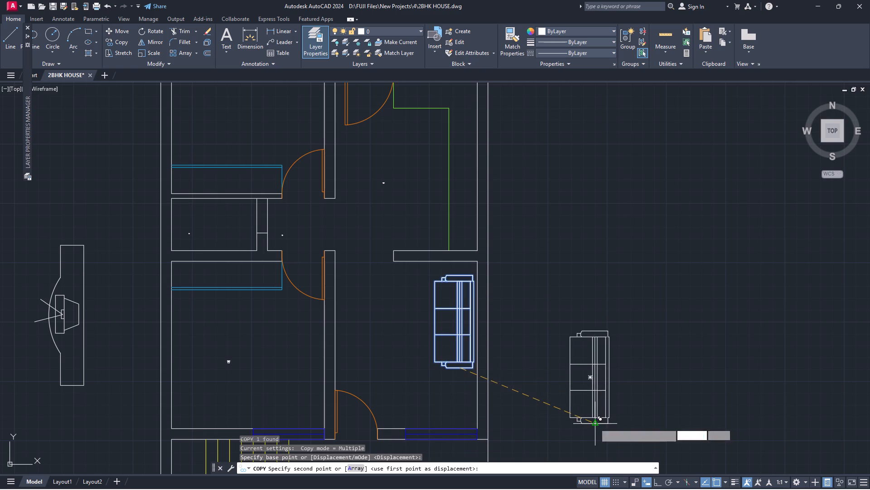
key(Escape)
Rotate the copied sofa to 90 degrees about the middle of its back edge, with Ortho on.
click(596, 359)
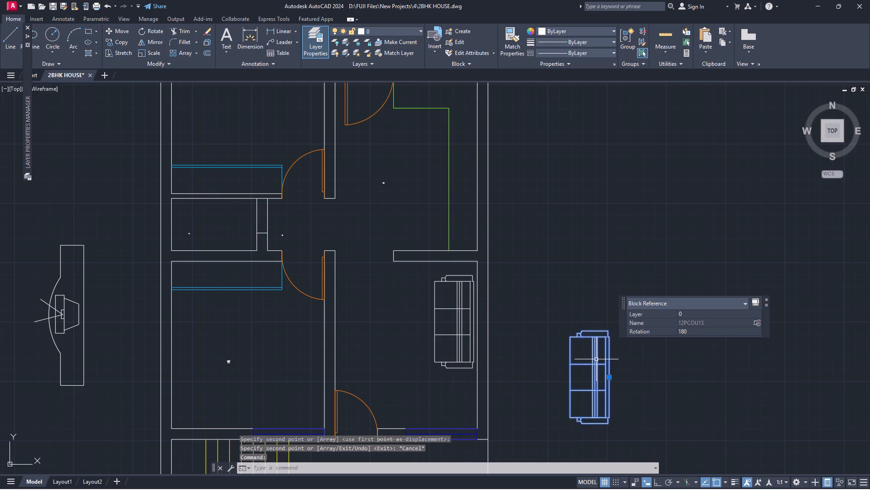
text(RO)
key(Return)
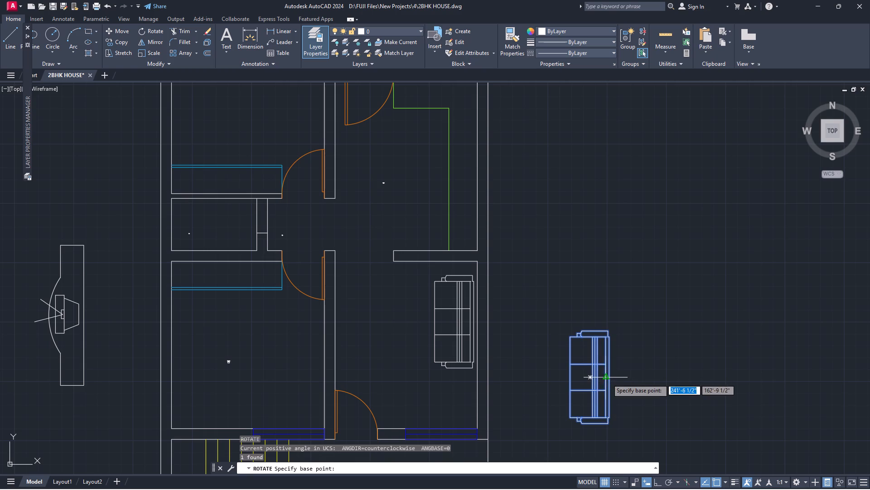
click(607, 379)
key(F8)
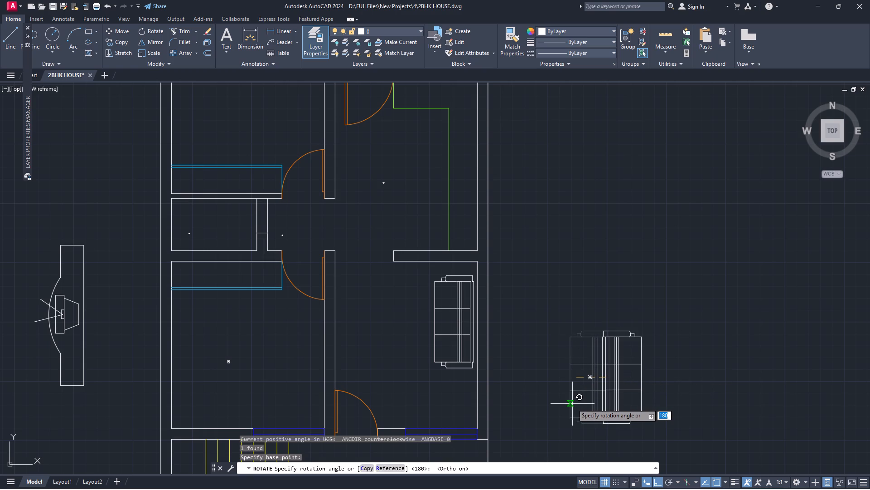
click(604, 447)
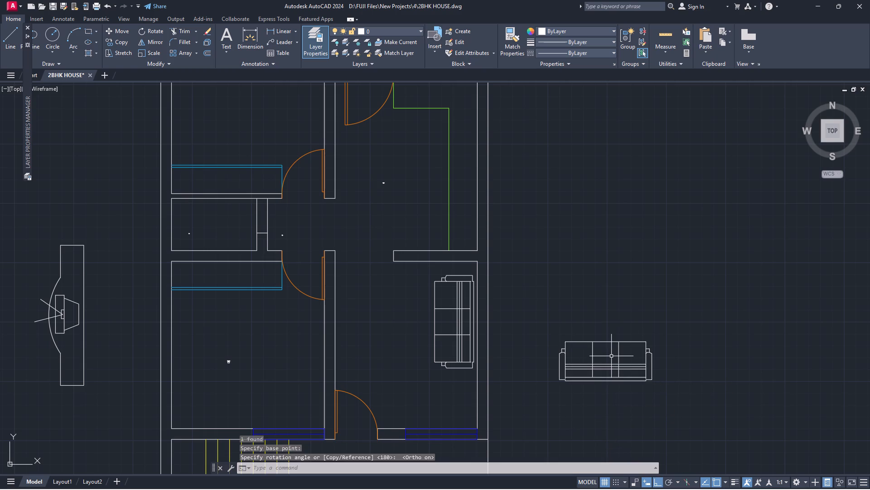
Move the copied sofa about 13' west-southwest into the front room, placing its back just inside the south wall, with Ortho off.
click(608, 367)
key(m)
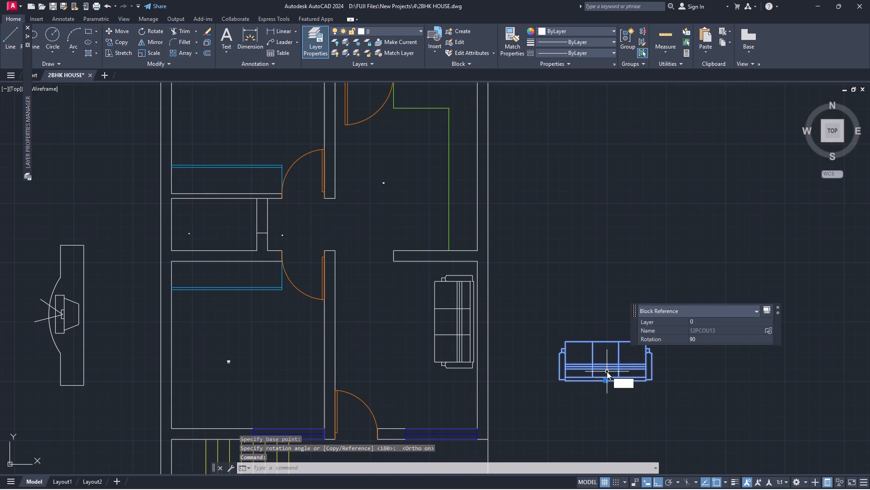
key(Return)
scroll(604, 400, up, 2)
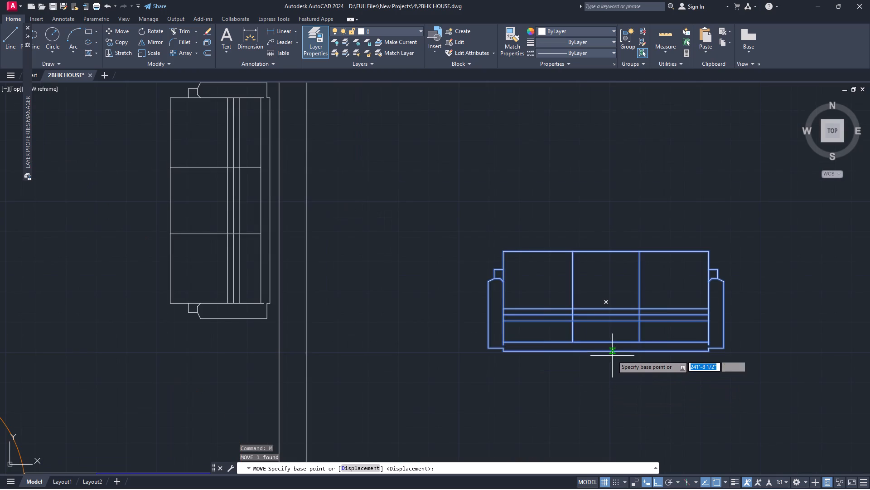
click(606, 352)
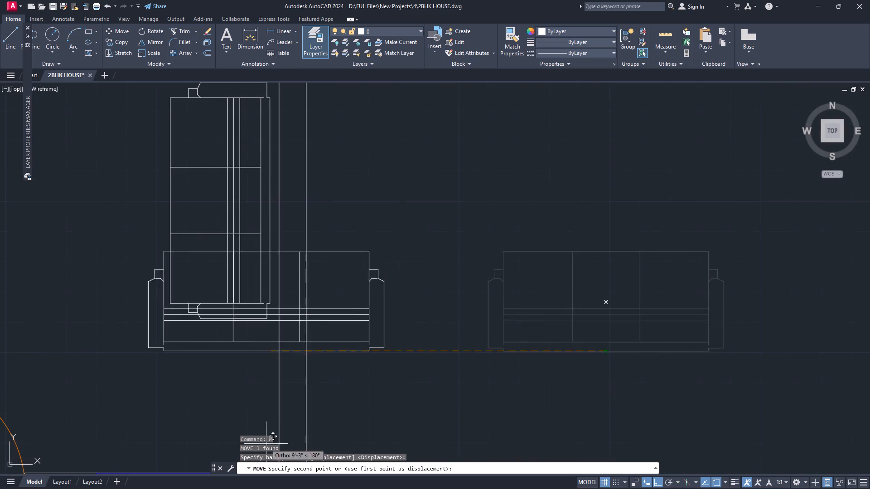
scroll(265, 444, down, 4)
scroll(204, 426, down, 3)
scroll(178, 435, up, 3)
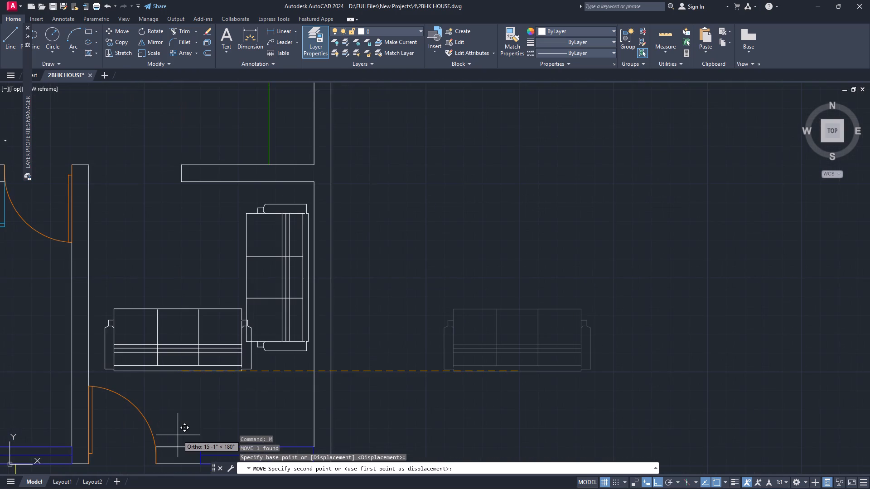
key(F8)
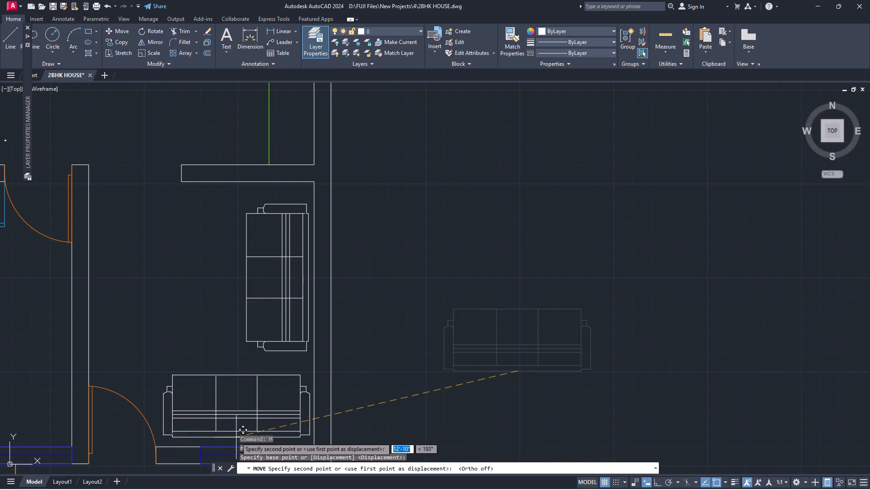
scroll(236, 435, down, 3)
scroll(236, 432, up, 3)
scroll(236, 433, down, 3)
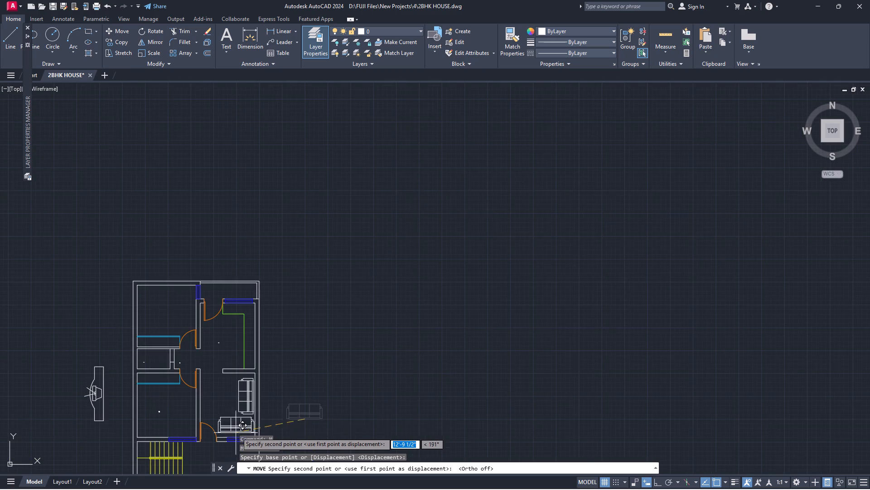
scroll(251, 405, down, 4)
scroll(240, 420, up, 5)
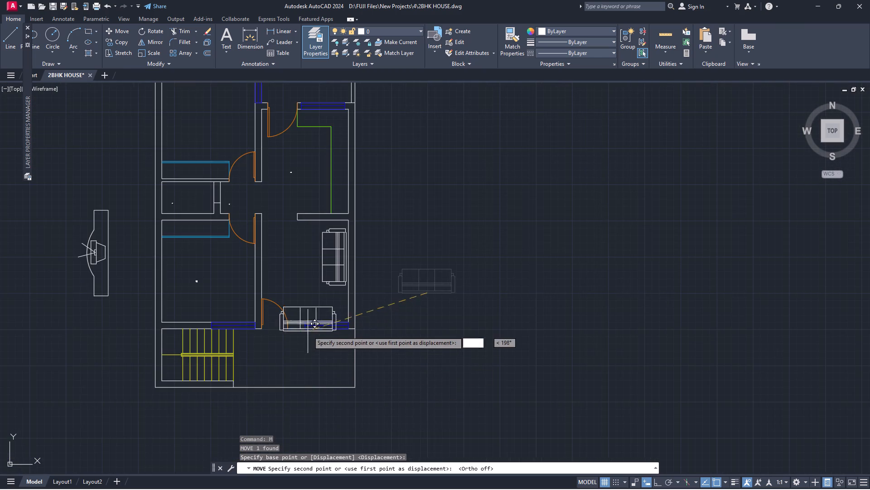
scroll(315, 314, up, 3)
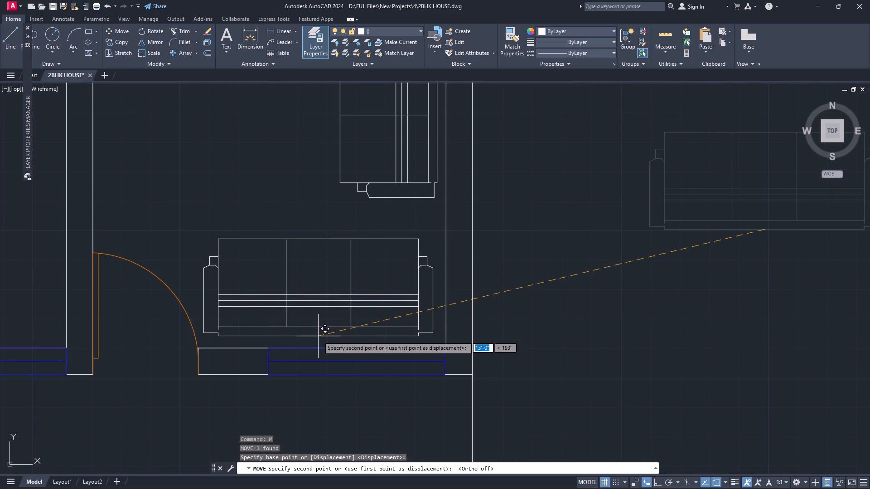
click(318, 337)
Move the sofa by the front room's east wall about 7" south toward the other sofa.
scroll(384, 313, down, 3)
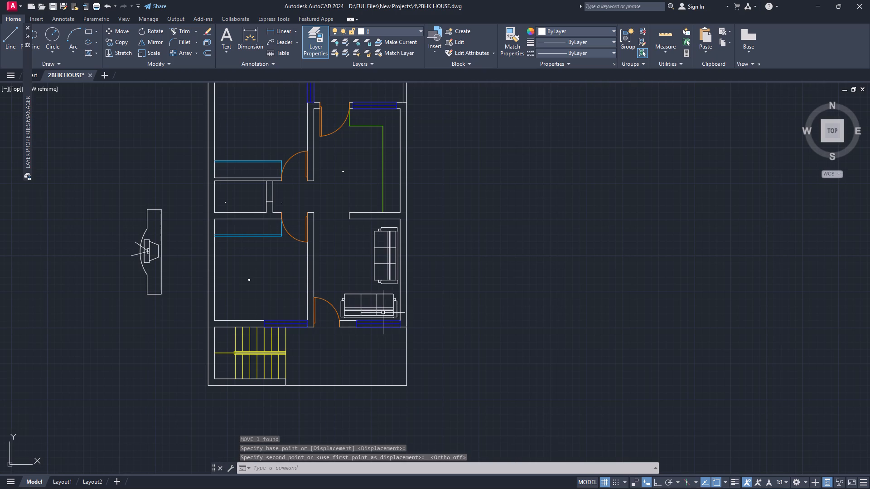
click(390, 283)
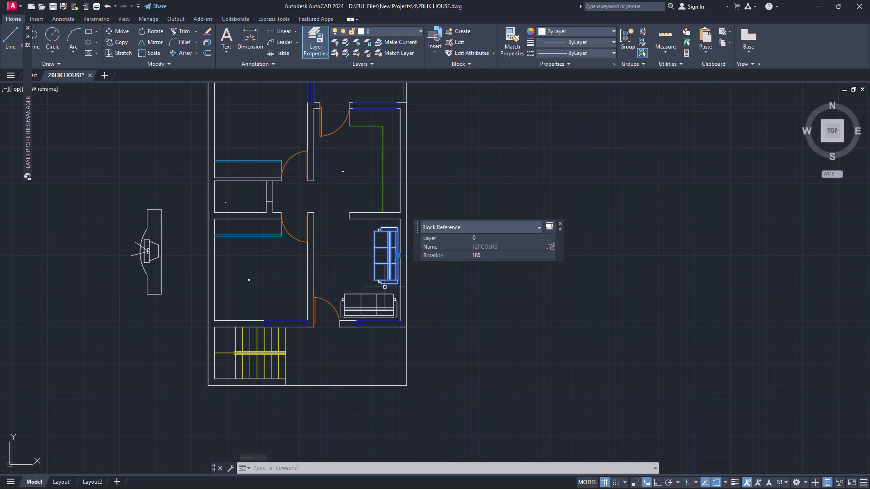
key(m)
key(Return)
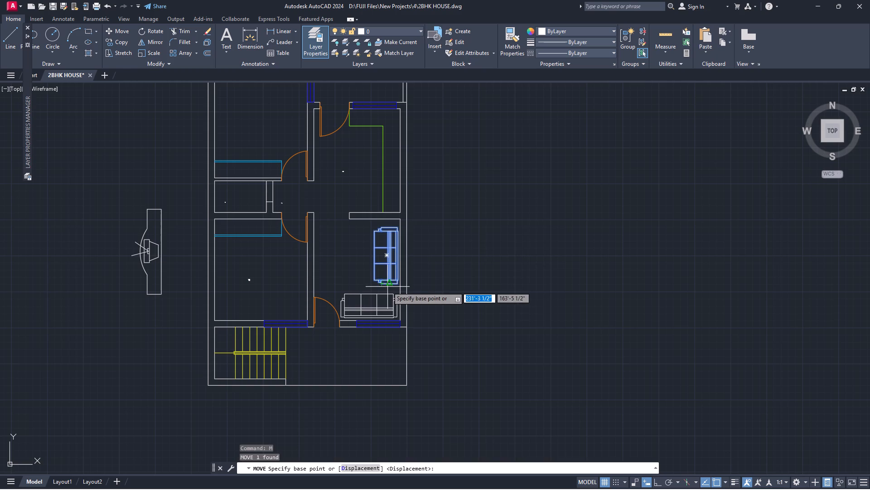
scroll(387, 287, up, 3)
click(391, 274)
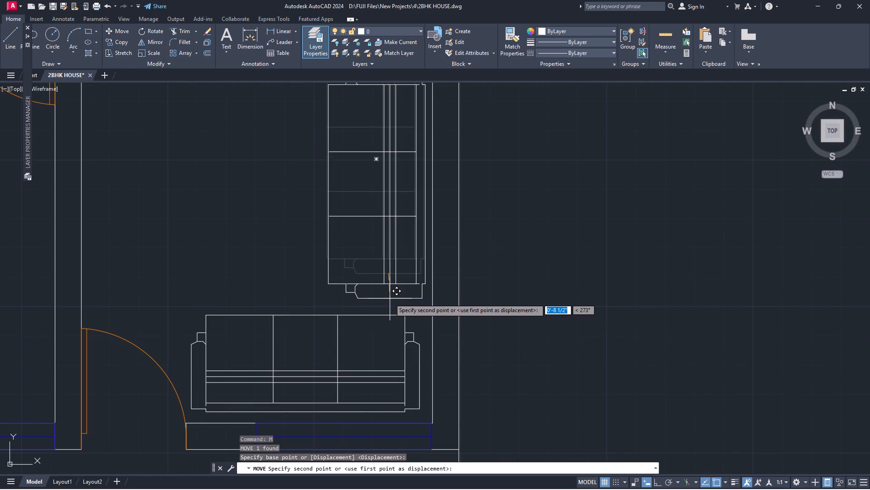
click(390, 293)
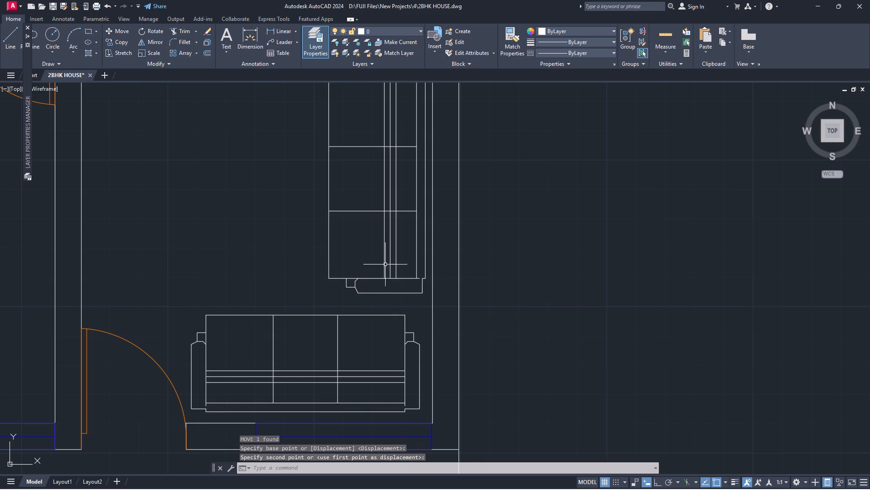
Rotate the TV unit outside the west wall by 180 degrees about its back edge, with Ortho on, so it faces east.
scroll(384, 262, down, 3)
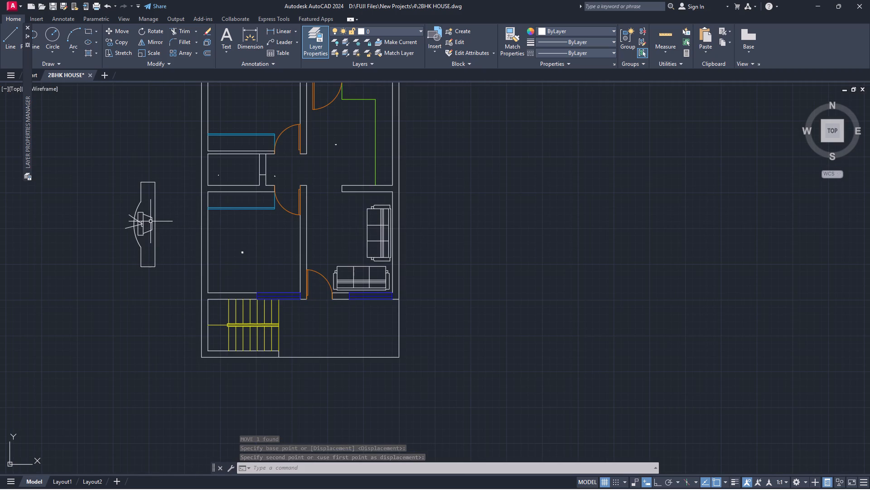
click(151, 220)
text(RO)
key(Return)
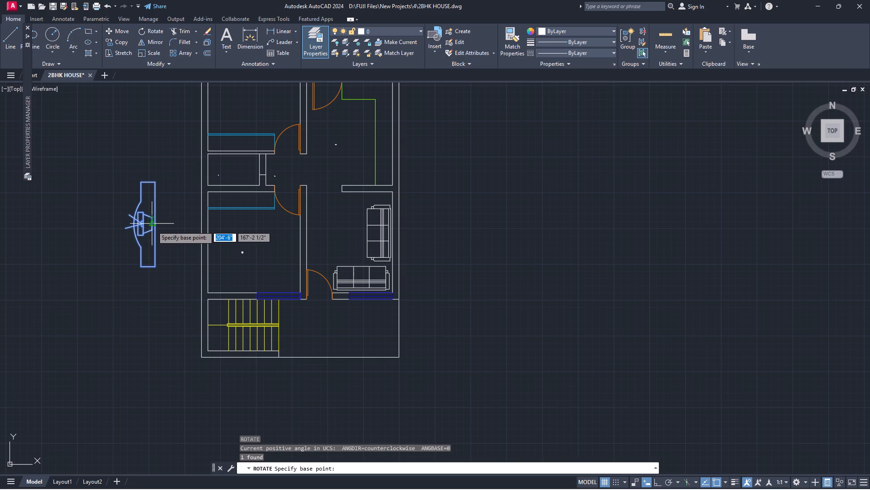
click(152, 226)
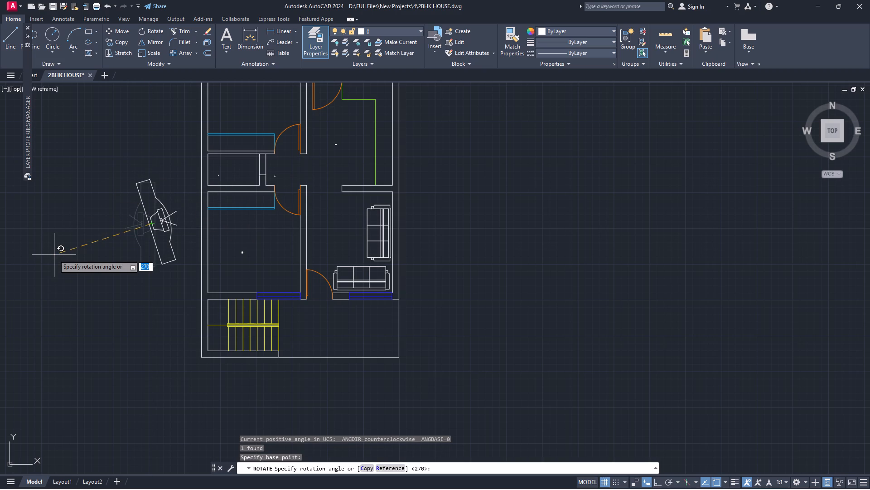
key(F8)
click(54, 253)
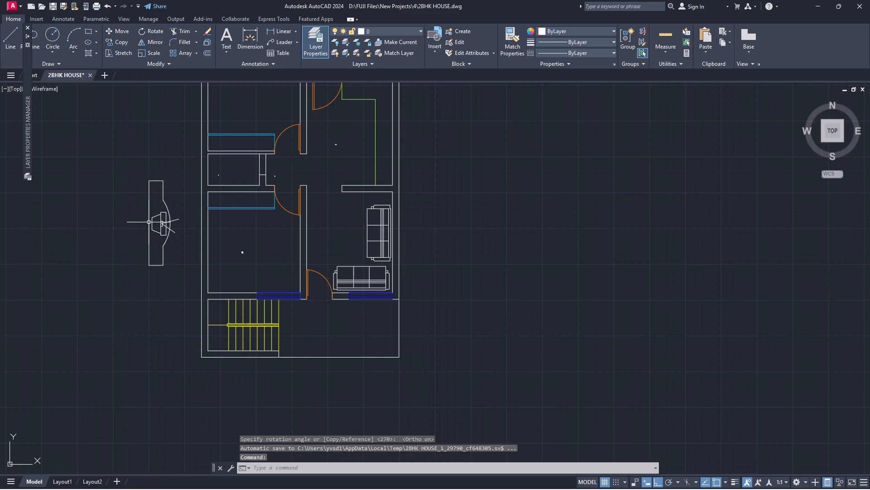
Scale the TV unit down to about 0.6 of its size from a point on its back edge.
click(149, 222)
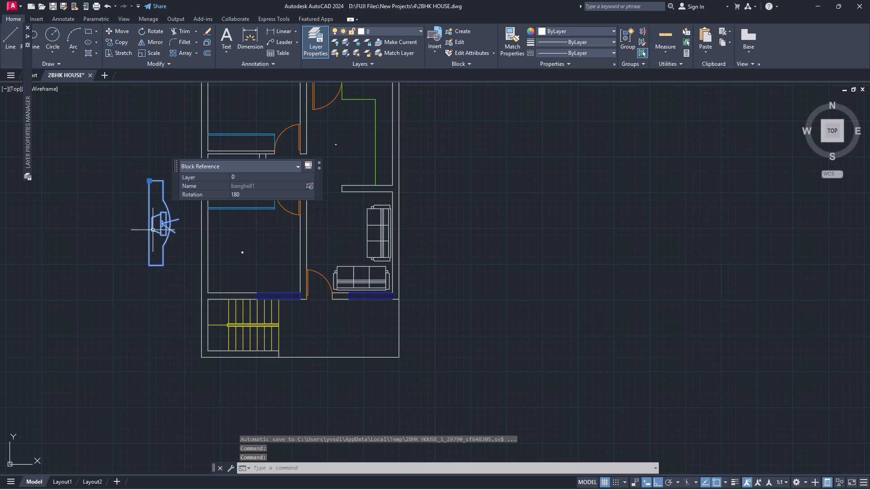
text(SC)
key(Return)
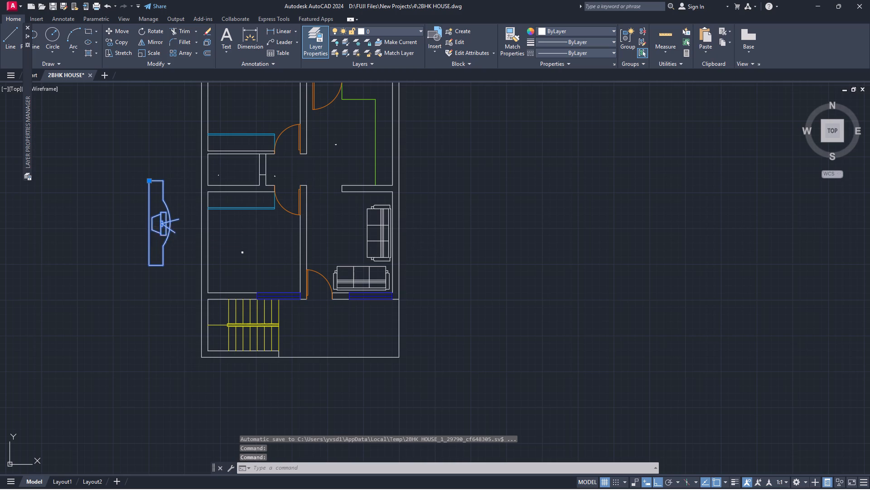
click(150, 228)
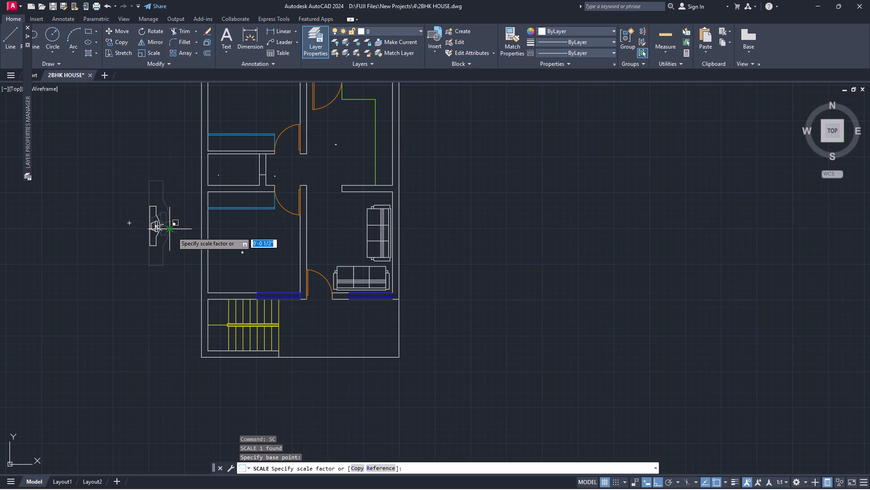
scroll(172, 232, up, 2)
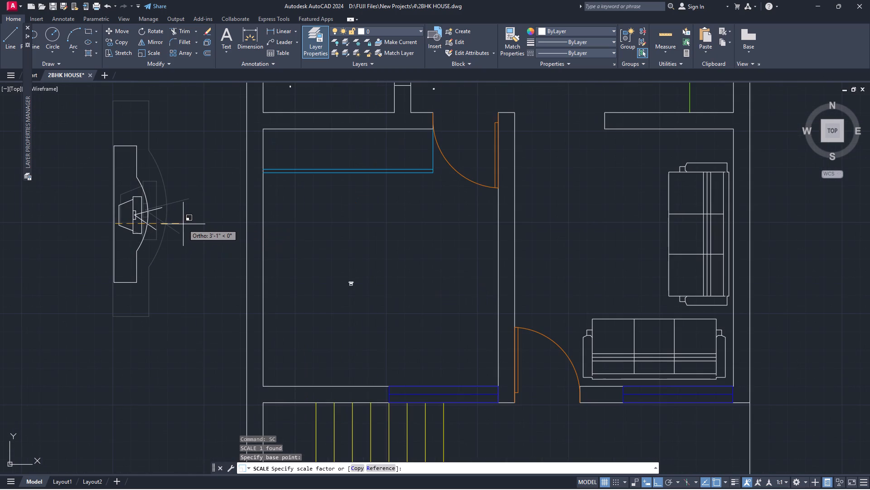
click(182, 224)
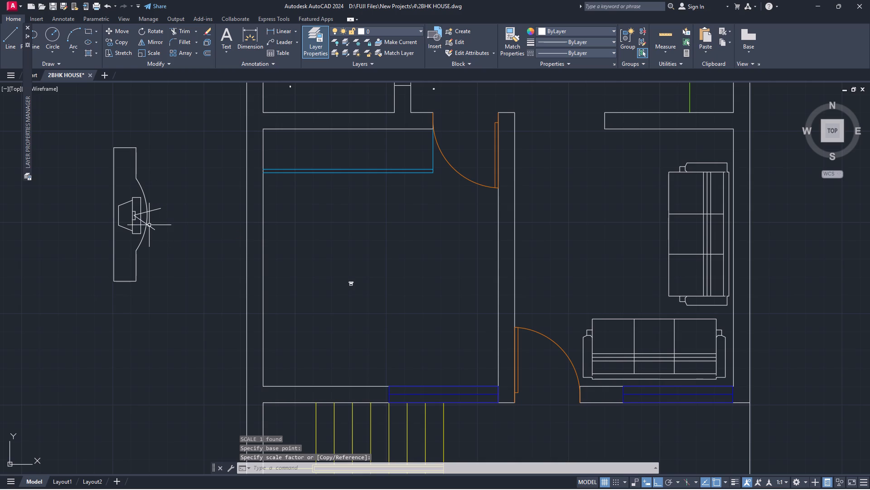
Move the TV unit about 18'-7" east into the front room, with Ortho off, placing its back just inside the west wall.
click(142, 225)
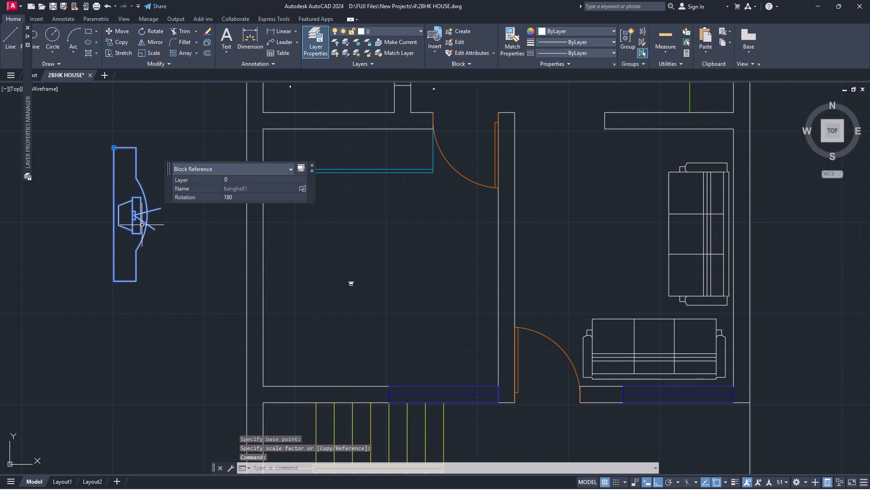
key(m)
key(Return)
click(112, 215)
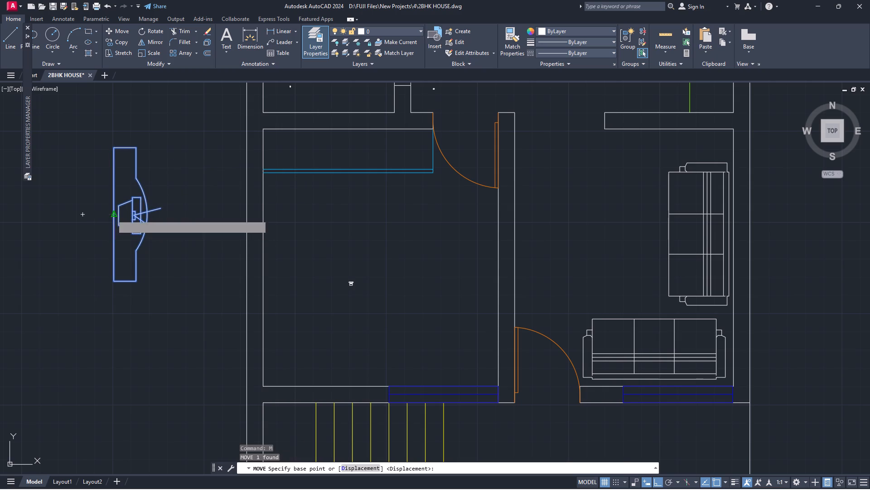
key(F8)
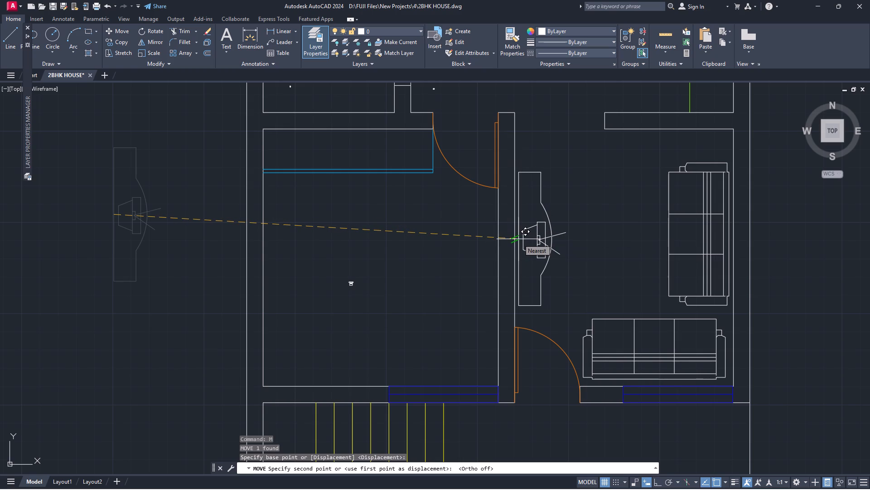
scroll(518, 239, up, 1)
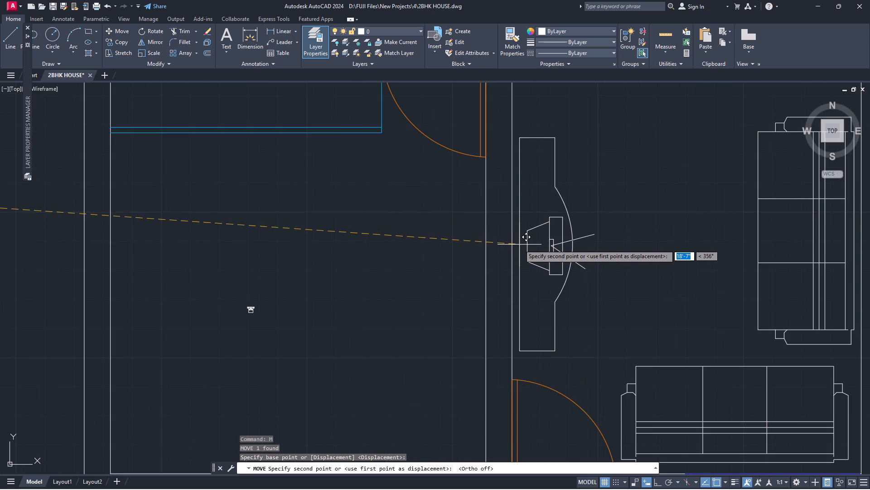
click(519, 246)
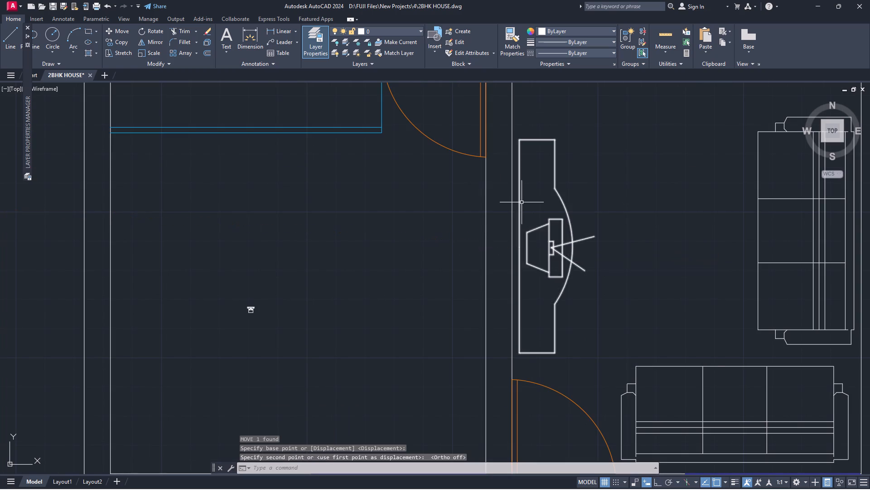
Rotate the tiny toilet block in the bathroom by 90 degrees about its tank's back edge, with Ortho on, so it faces east.
scroll(522, 201, down, 4)
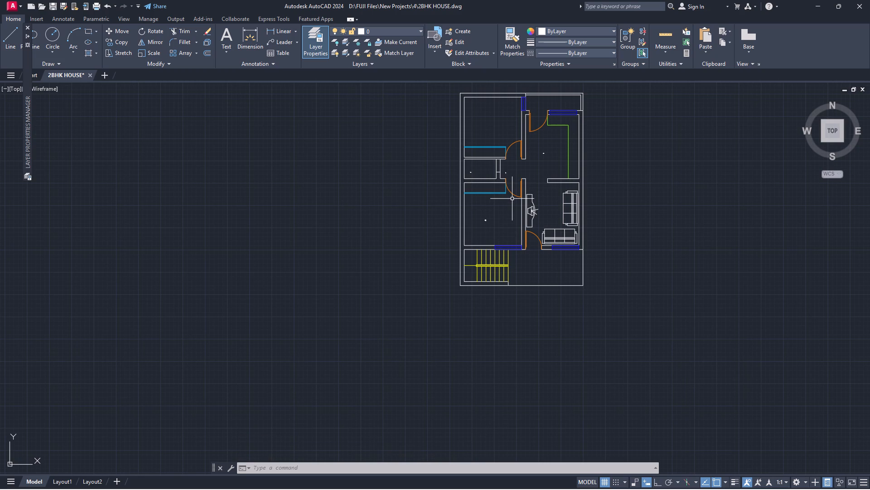
scroll(490, 137, up, 2)
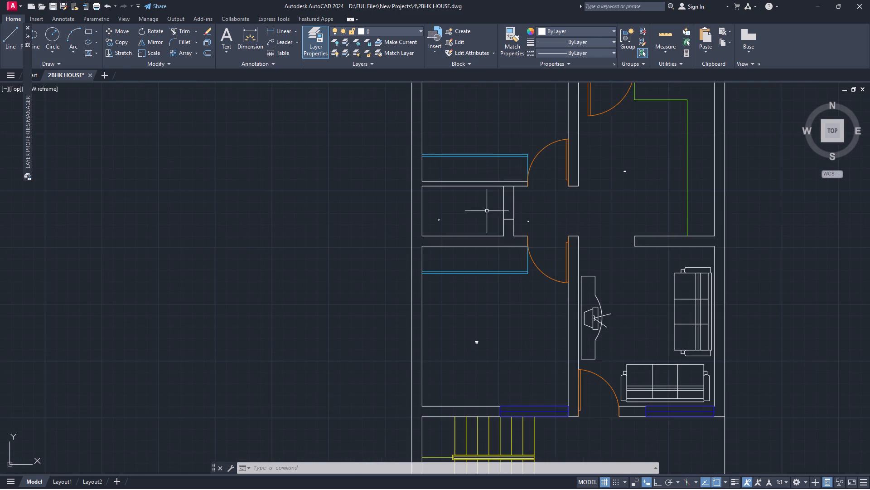
scroll(467, 211, up, 3)
scroll(356, 229, up, 3)
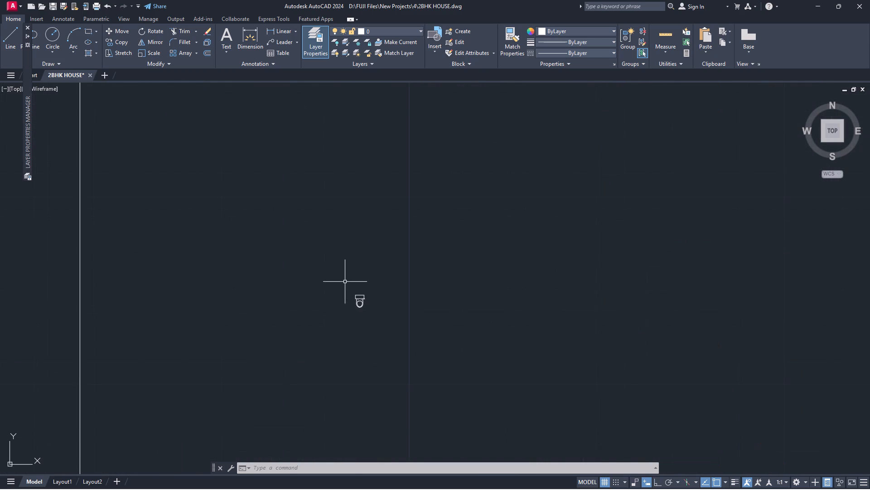
click(344, 282)
click(387, 323)
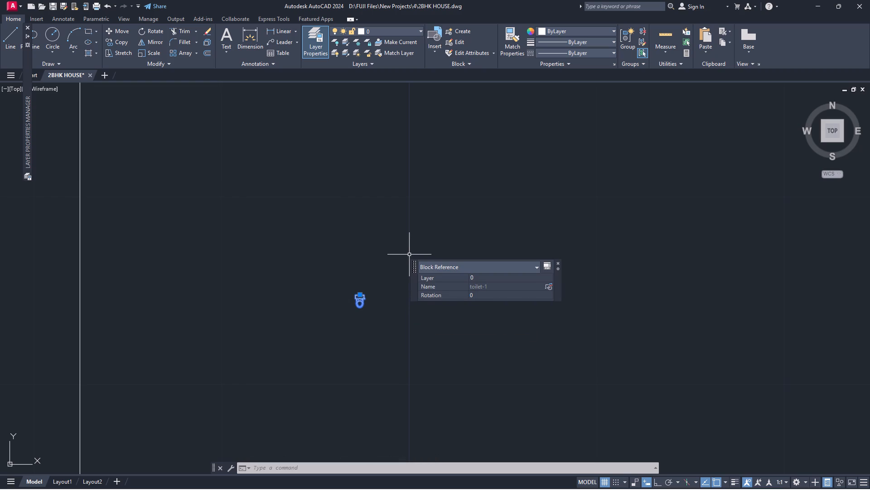
text(RO)
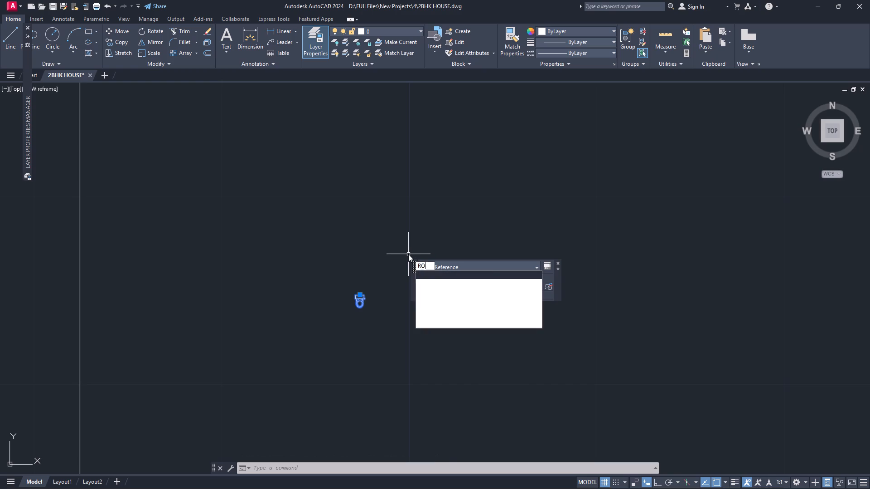
key(Return)
scroll(386, 279, up, 2)
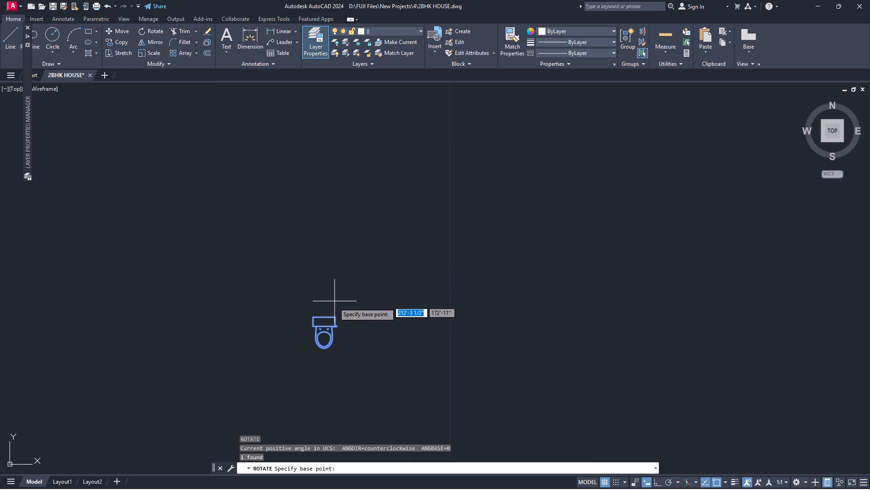
click(325, 317)
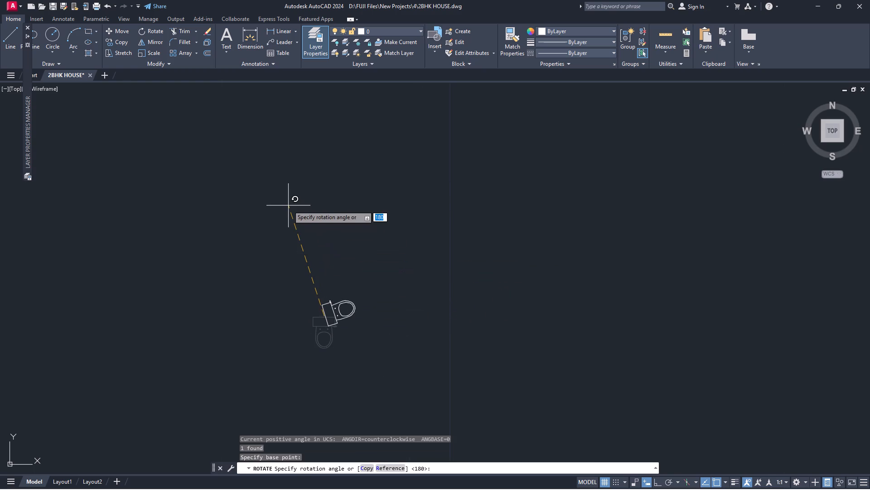
key(F8)
click(309, 198)
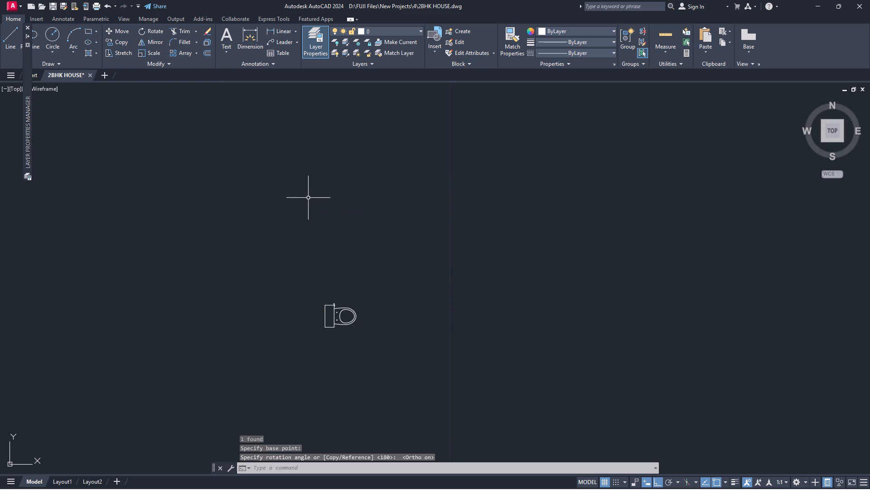
Scale the toilet up from its tank's back midpoint to roughly a quarter of the bathroom's east-west length.
scroll(323, 266, down, 6)
scroll(312, 247, up, 2)
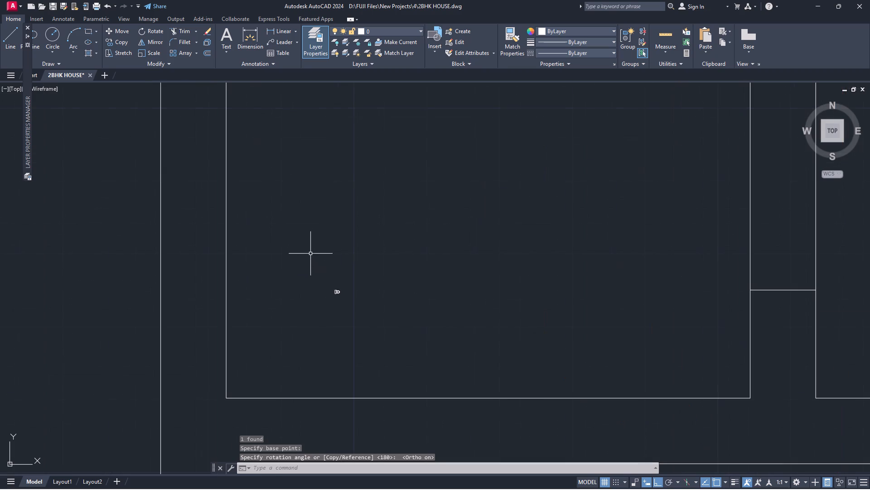
drag(311, 258, 316, 265)
click(363, 310)
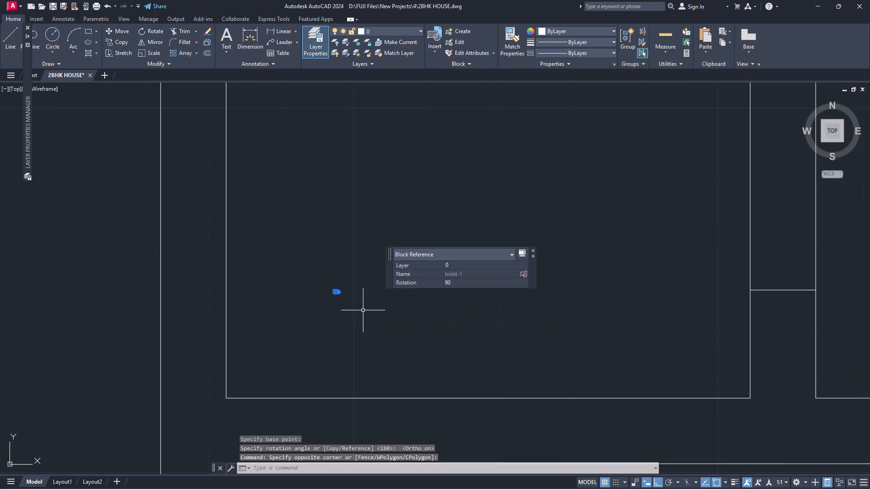
key(c)
key(BackSpace)
text(SC)
key(Return)
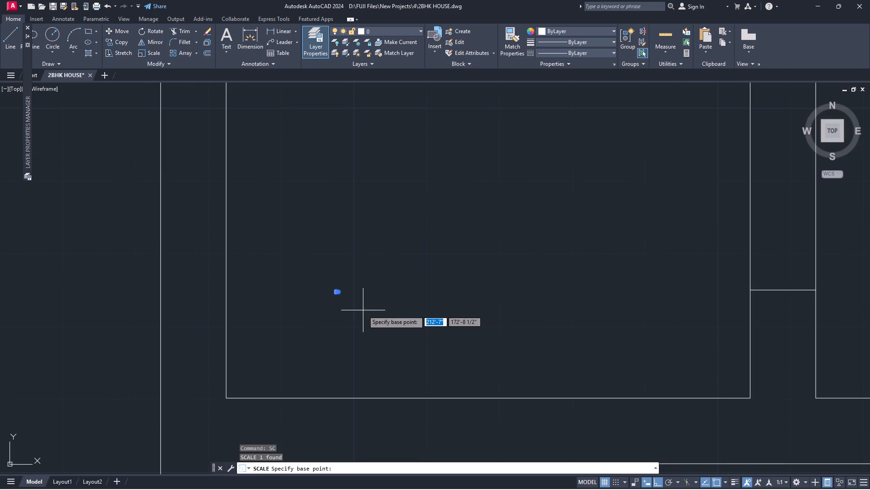
scroll(347, 309, up, 2)
scroll(323, 272, up, 3)
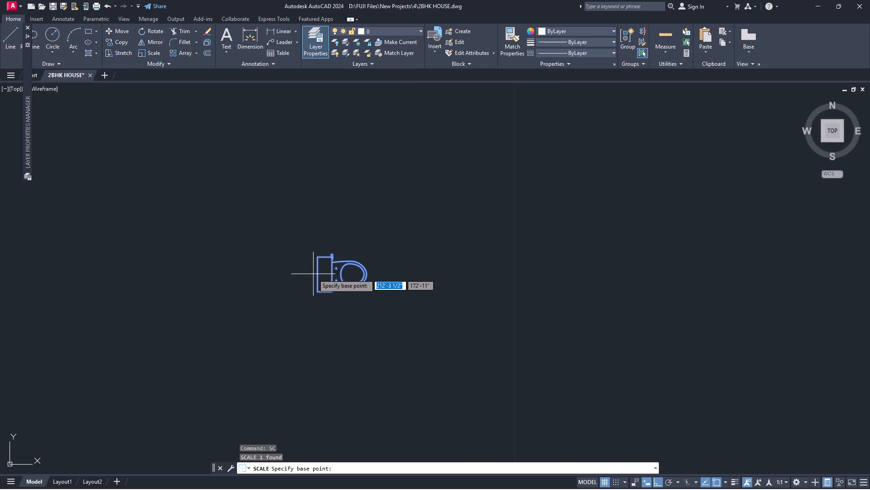
click(317, 274)
scroll(408, 264, down, 5)
scroll(467, 268, down, 3)
click(472, 265)
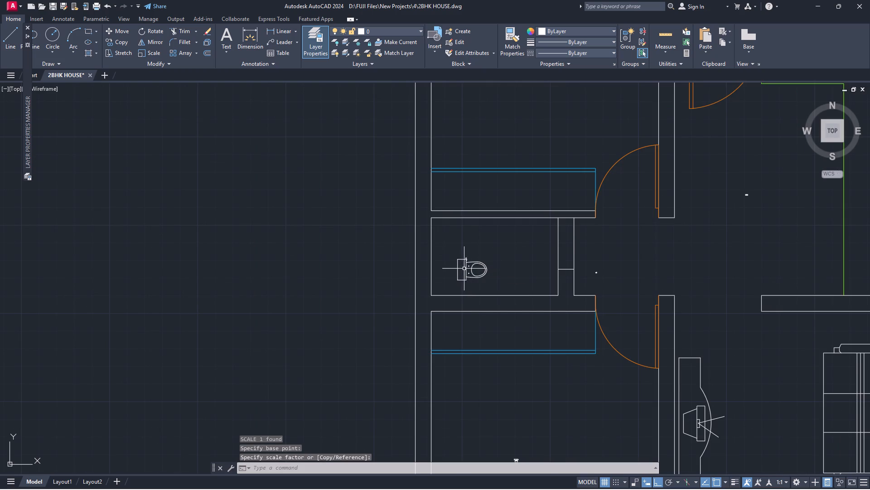
Move the toilet about 1'-4 1/2" west-northwest so its tank's back sits against the bathroom's west wall.
click(467, 269)
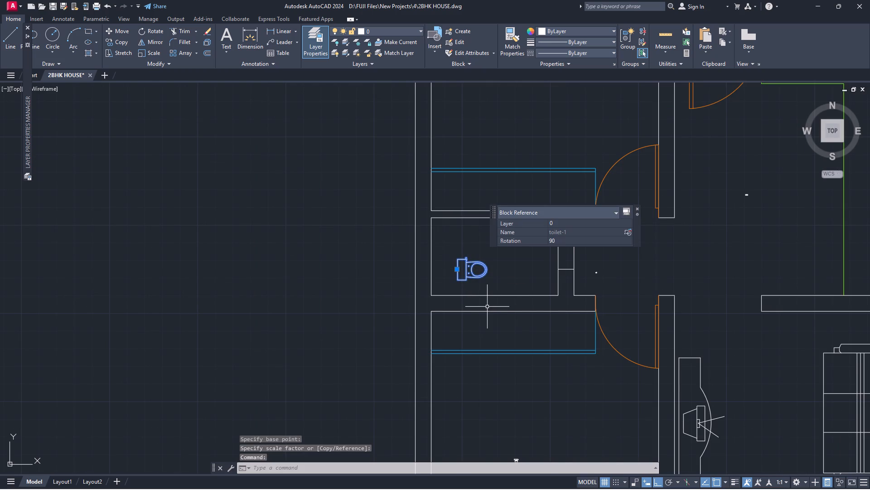
key(m)
key(Return)
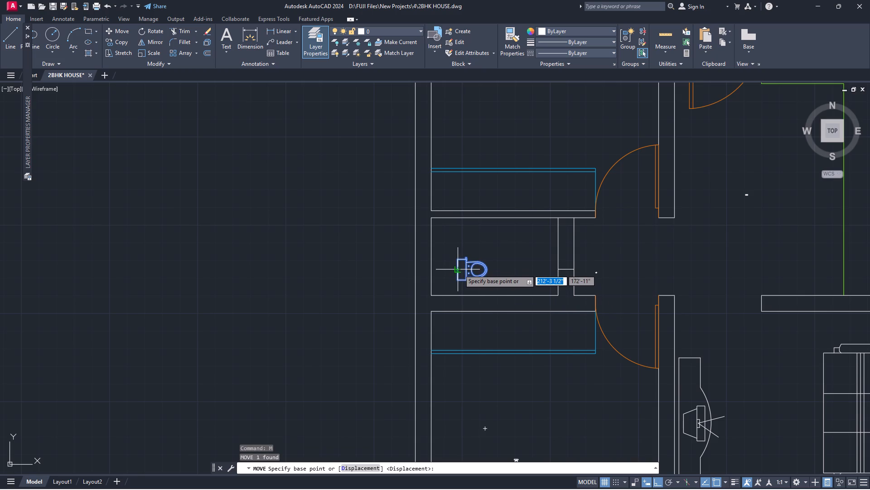
click(459, 271)
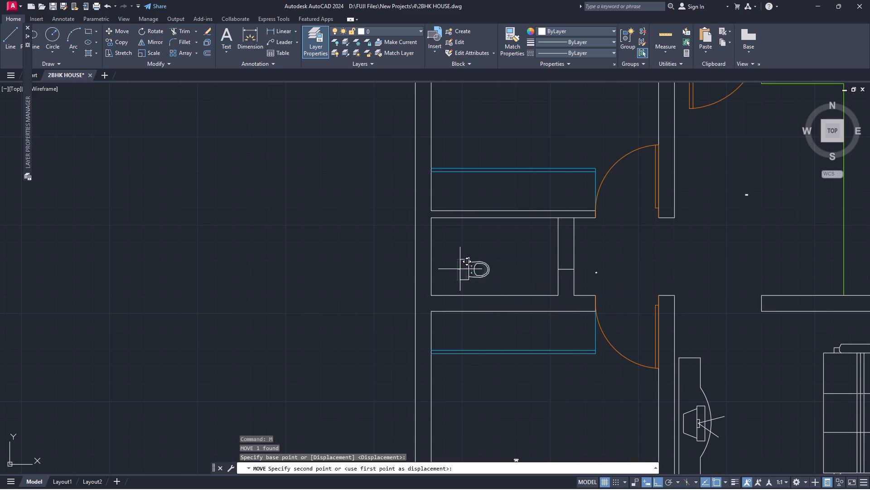
click(432, 254)
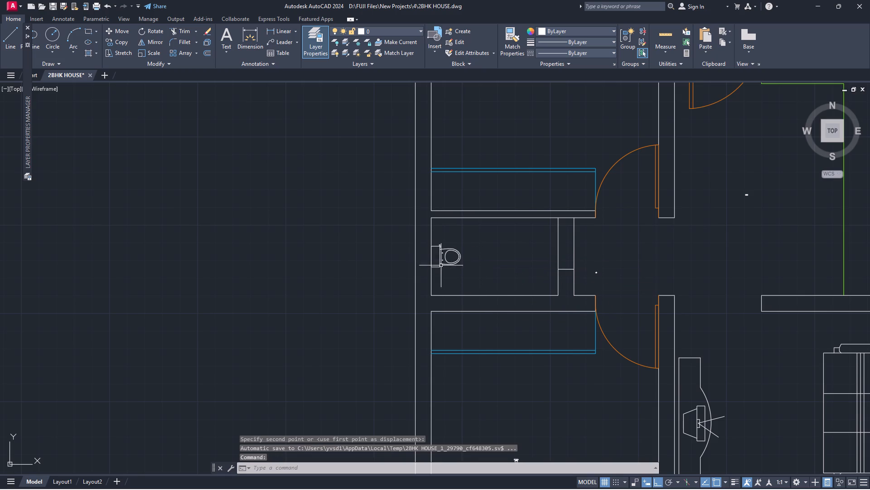
Scale the toilet up to about 1.5 times its size from its tank's back midpoint on the west wall.
click(458, 262)
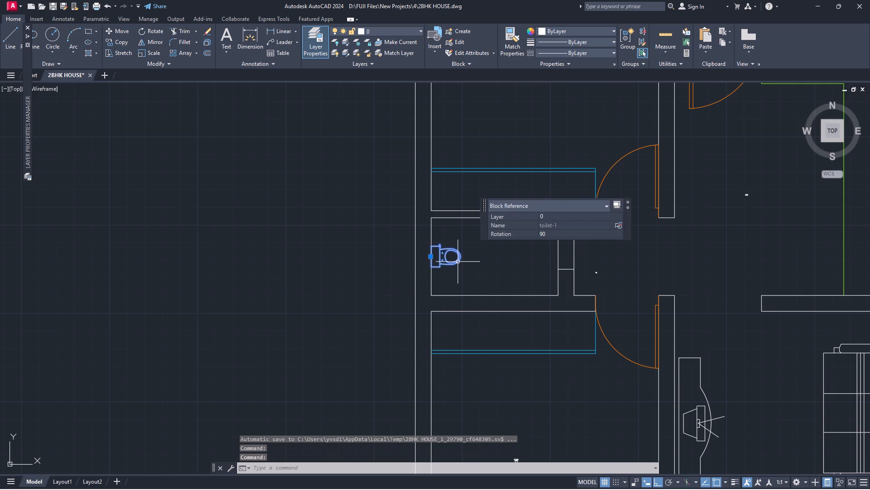
key(s)
key(c)
key(Return)
scroll(469, 259, up, 2)
scroll(399, 229, up, 2)
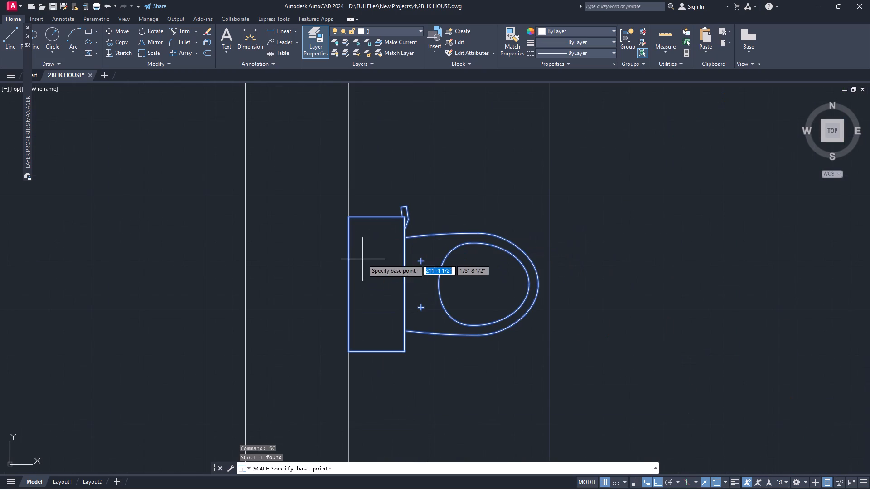
click(347, 283)
scroll(438, 274, down, 1)
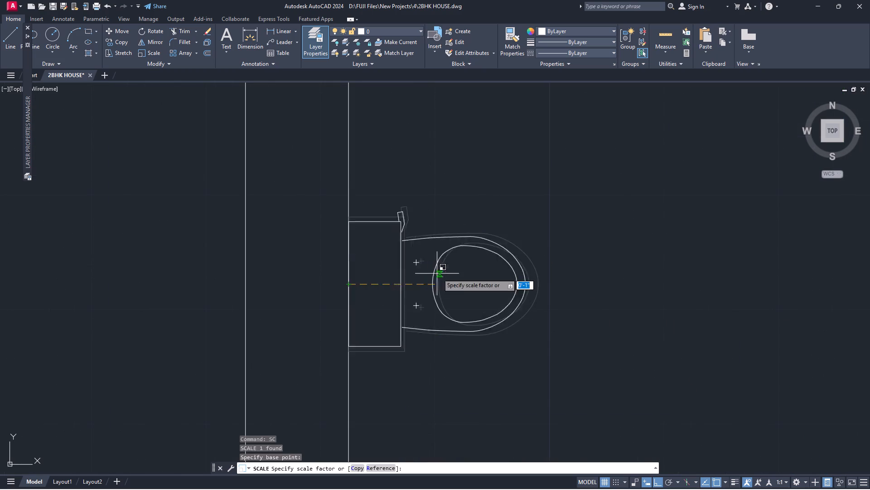
scroll(438, 274, down, 3)
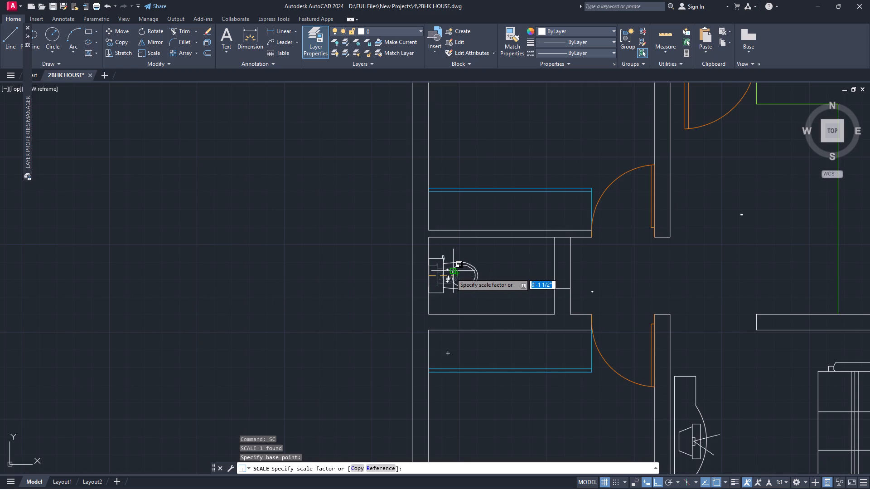
click(451, 273)
Copy the north bedroom's door about 5'-2 1/2" due east into the open kitchen area.
scroll(476, 244, down, 2)
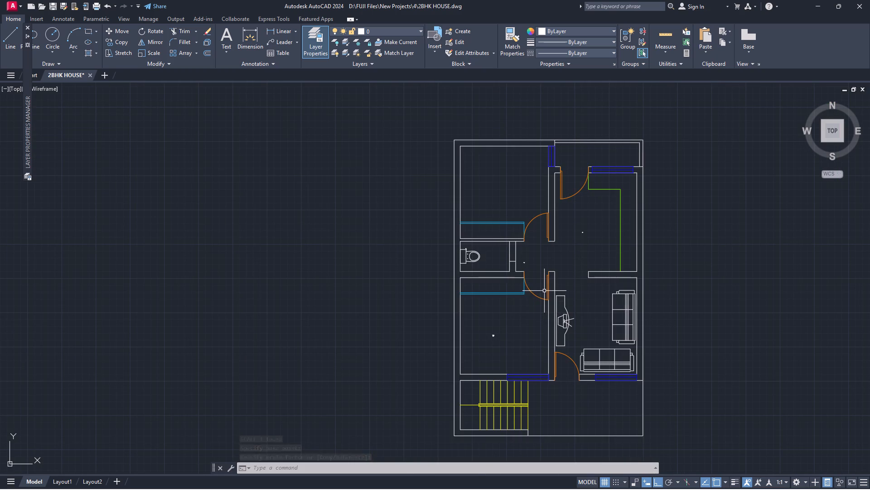
click(545, 215)
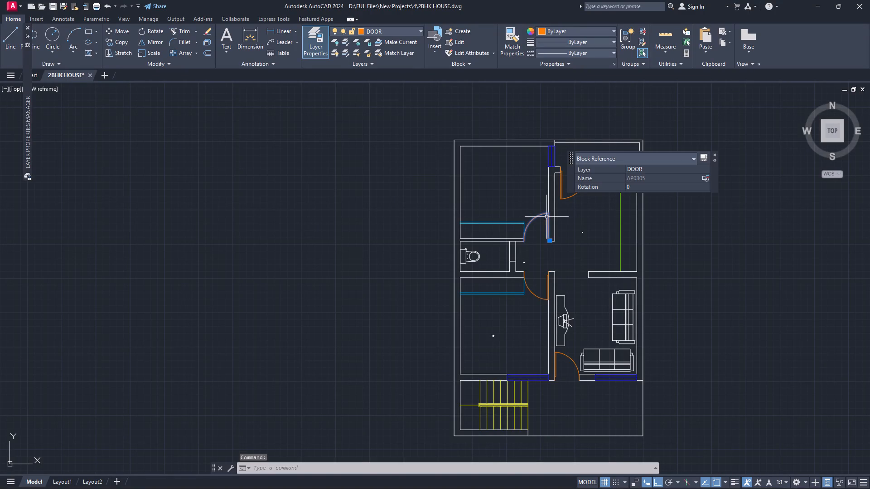
text(CO)
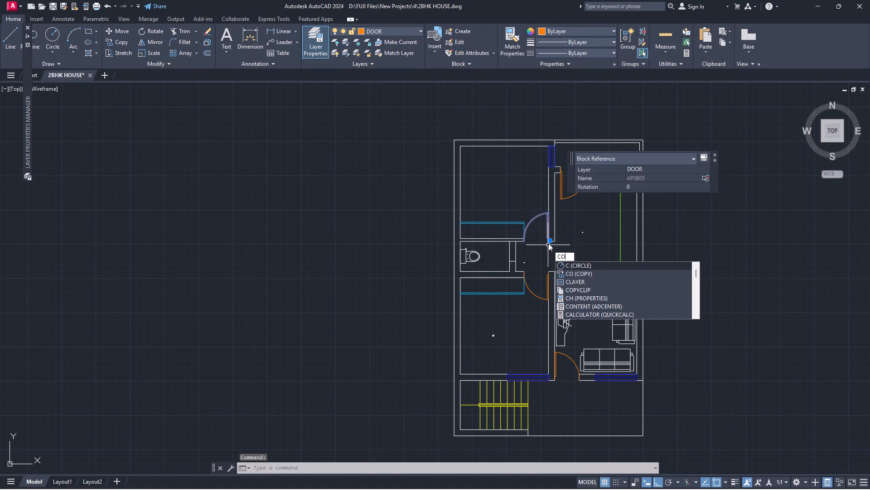
key(Return)
click(547, 244)
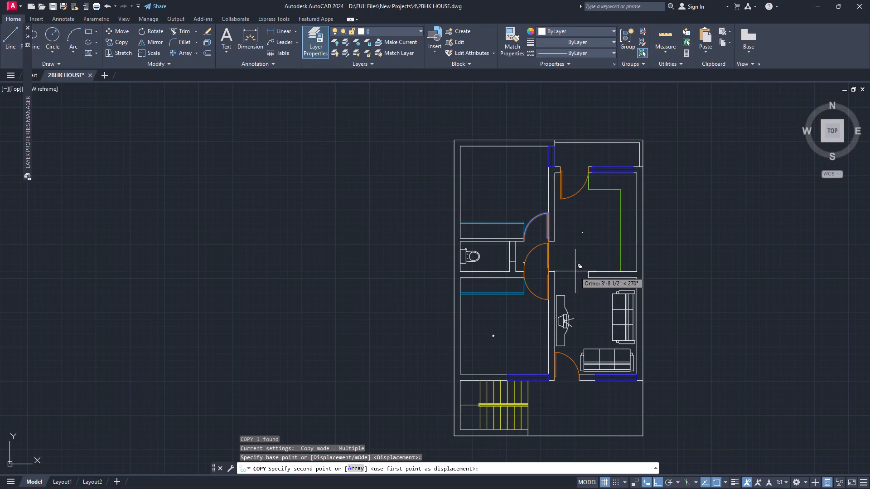
click(591, 260)
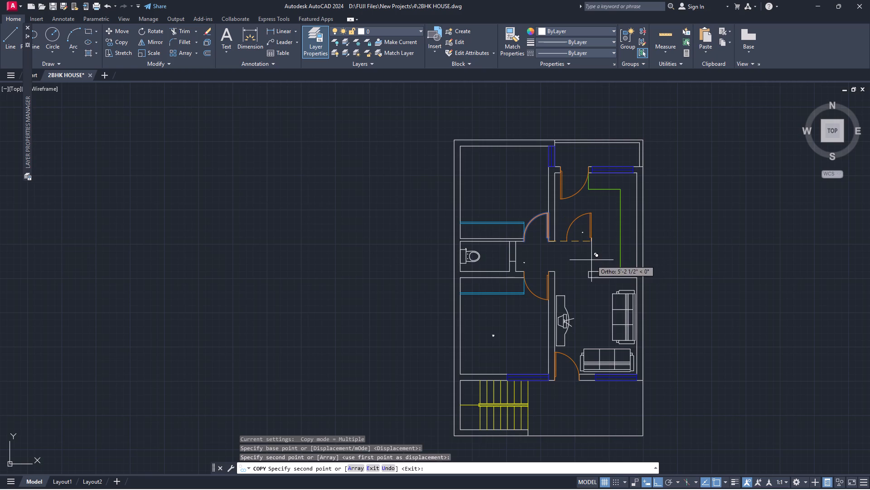
key(Escape)
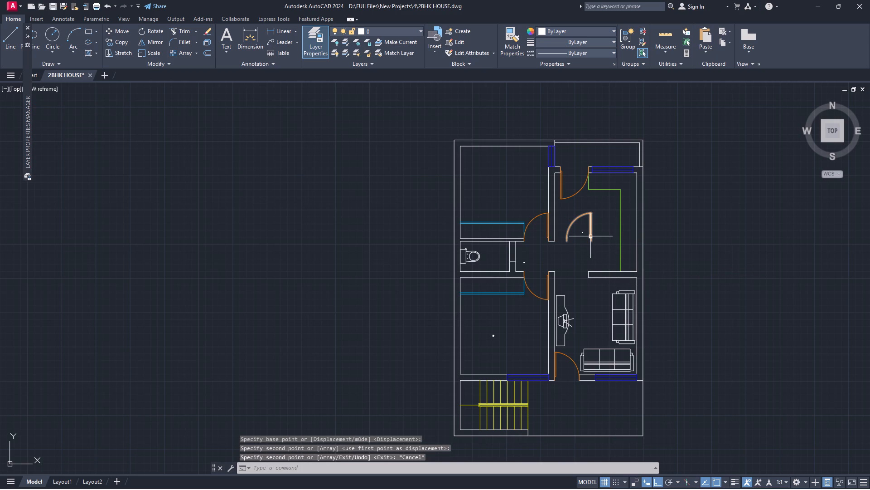
Align the copied kitchen-area door to the bathroom doorway on the east wall's outer face, hinged at the north end, scaling it to fit.
click(590, 236)
text(AL)
key(Return)
scroll(609, 260, up, 2)
scroll(584, 216, up, 1)
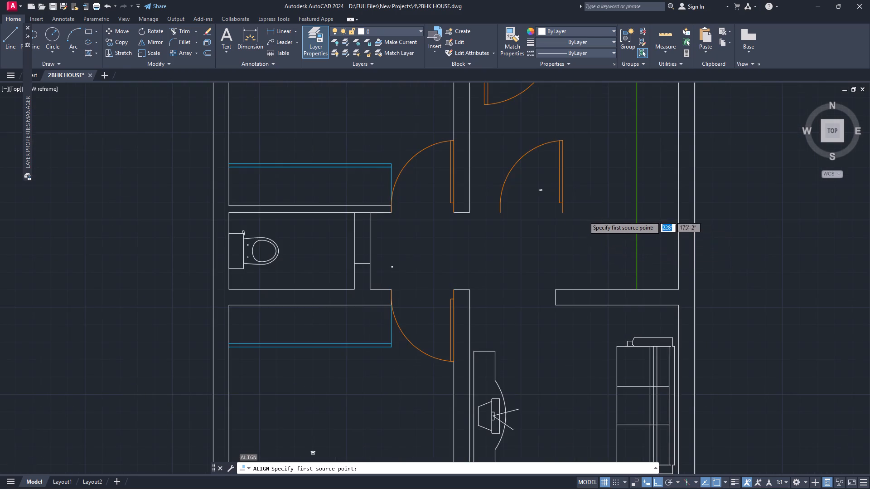
scroll(584, 216, up, 1)
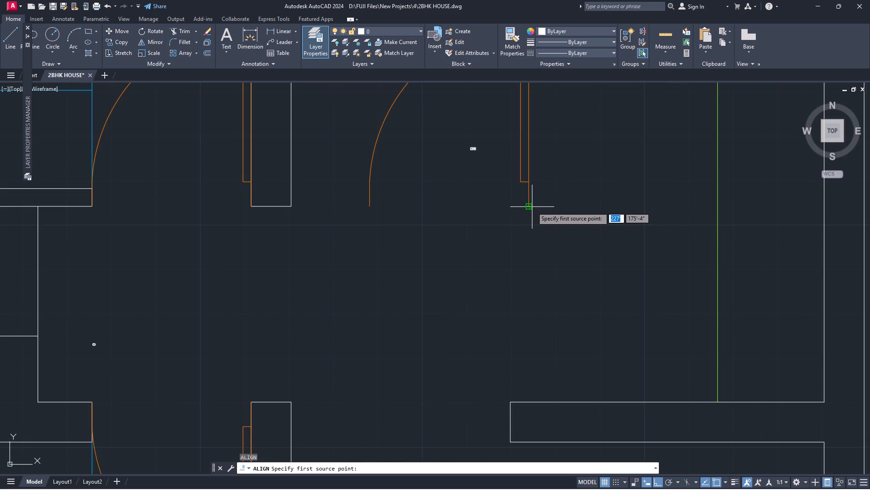
click(531, 207)
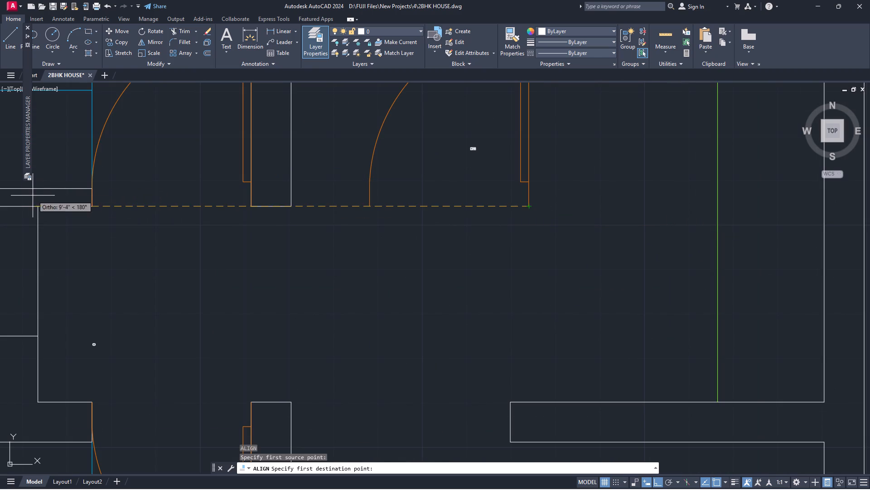
click(37, 205)
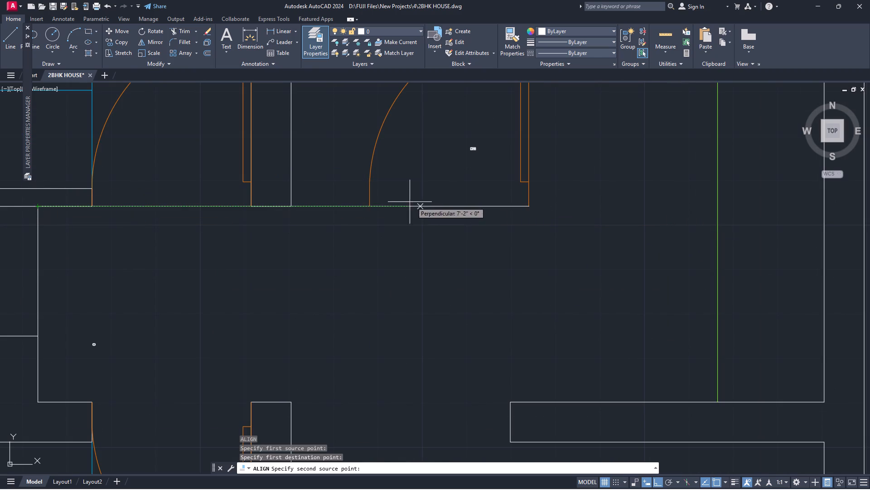
click(372, 206)
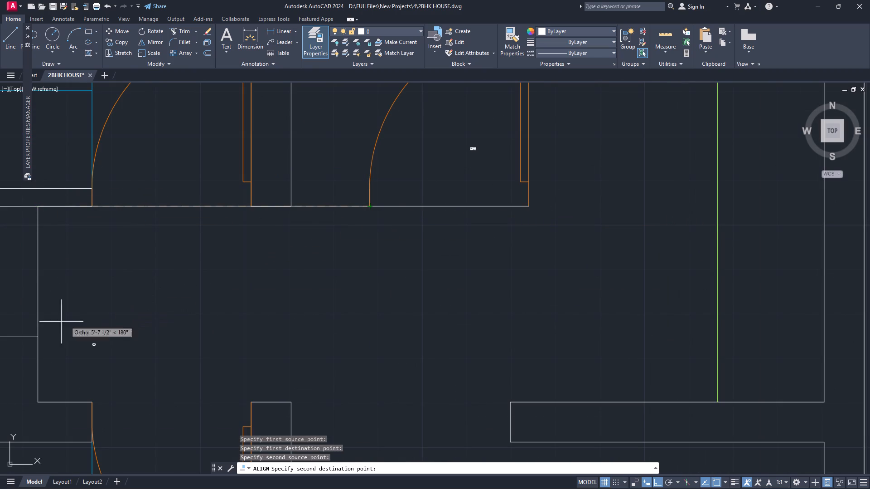
click(37, 337)
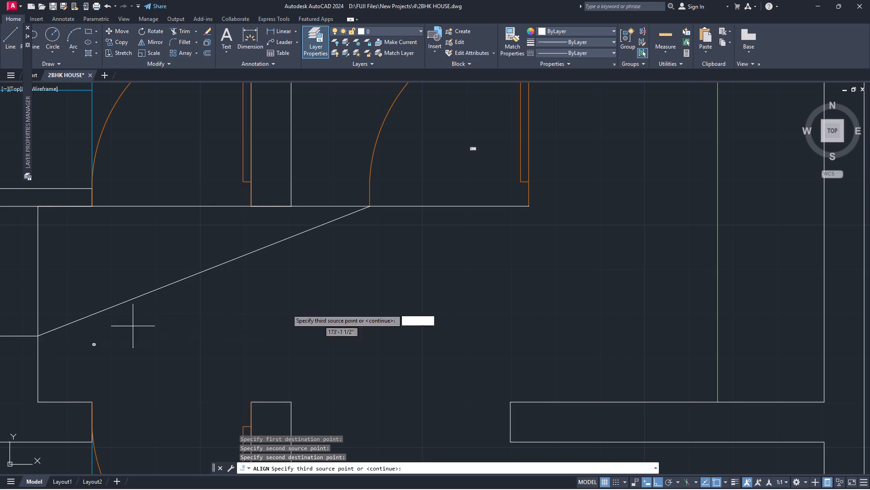
key(Return)
key(Up)
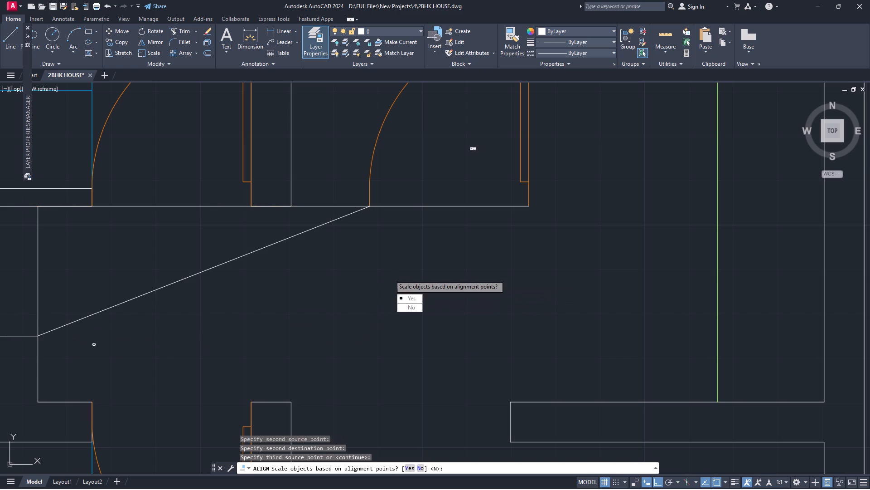
key(Return)
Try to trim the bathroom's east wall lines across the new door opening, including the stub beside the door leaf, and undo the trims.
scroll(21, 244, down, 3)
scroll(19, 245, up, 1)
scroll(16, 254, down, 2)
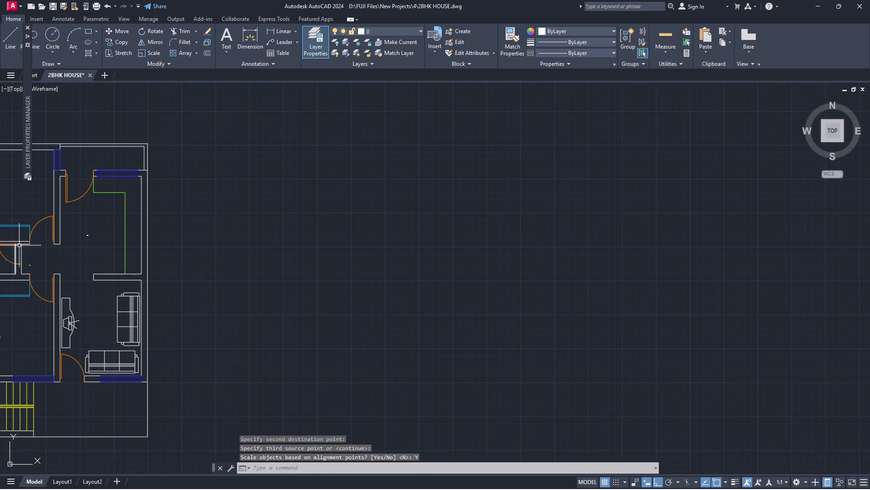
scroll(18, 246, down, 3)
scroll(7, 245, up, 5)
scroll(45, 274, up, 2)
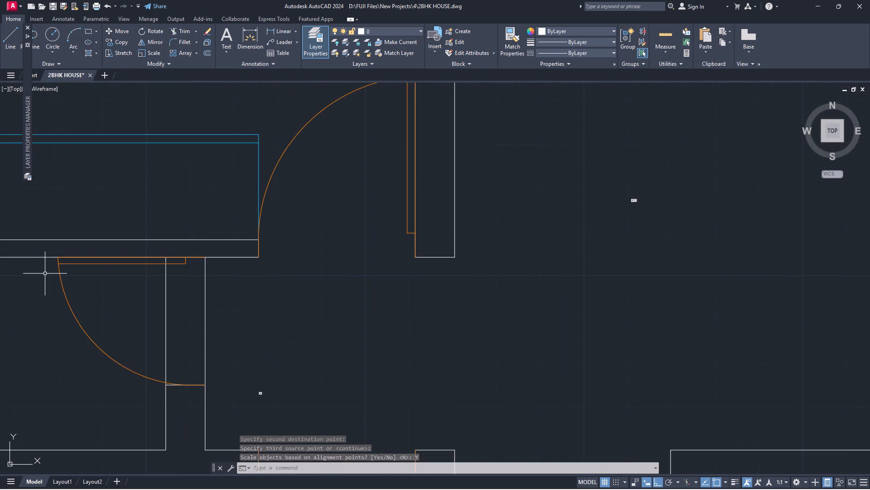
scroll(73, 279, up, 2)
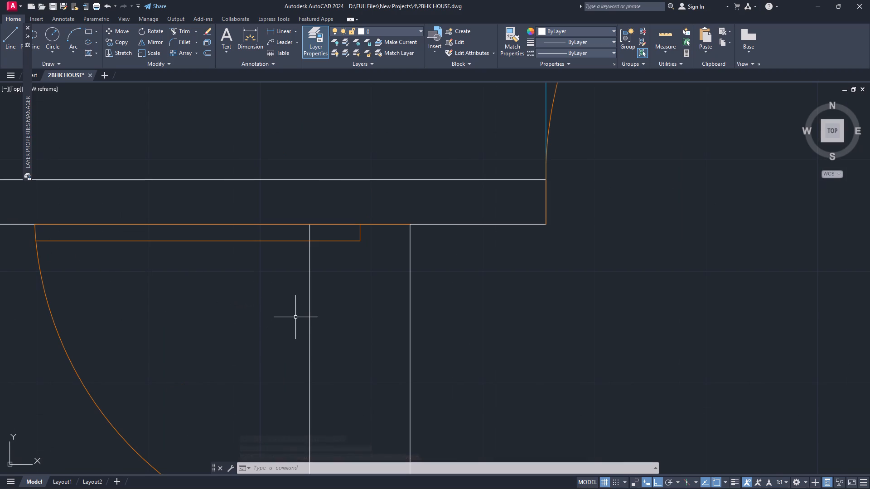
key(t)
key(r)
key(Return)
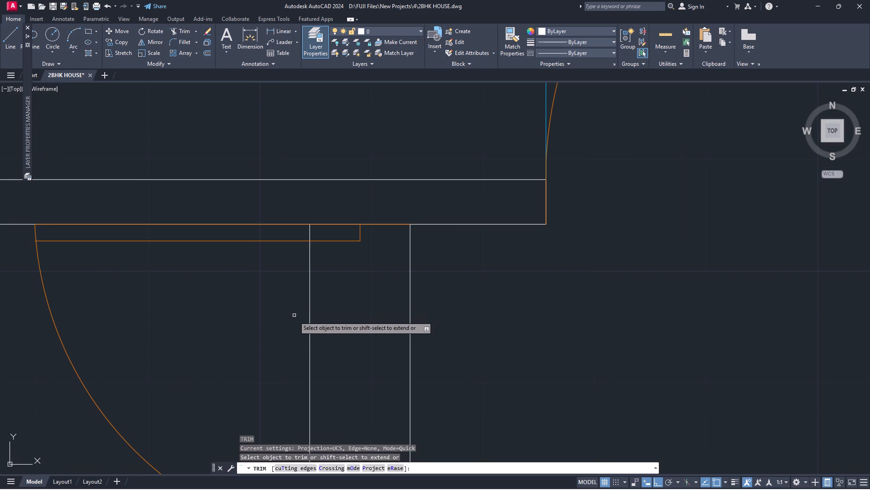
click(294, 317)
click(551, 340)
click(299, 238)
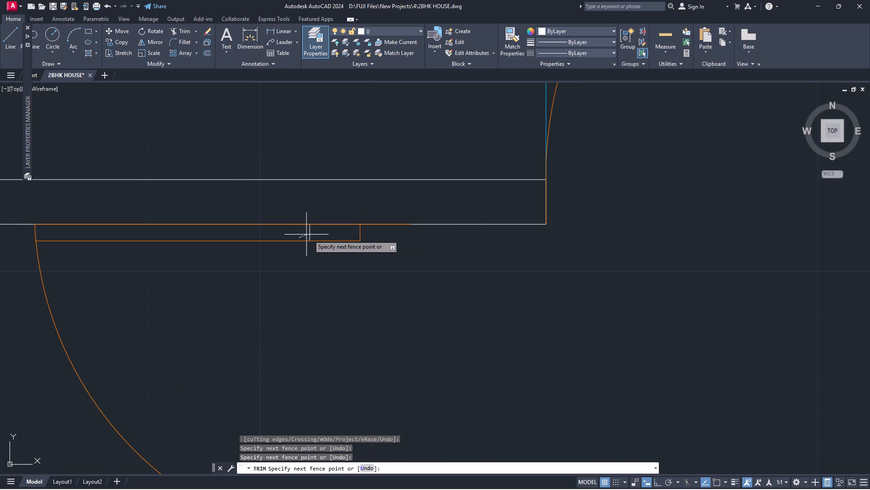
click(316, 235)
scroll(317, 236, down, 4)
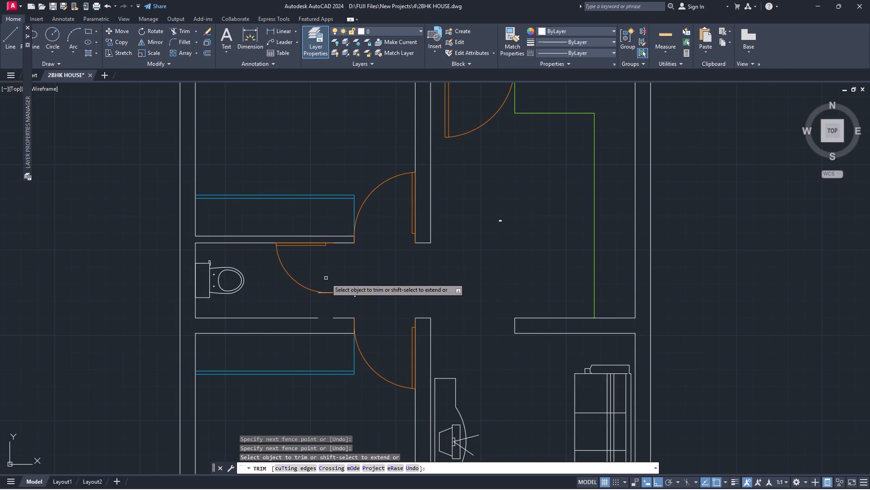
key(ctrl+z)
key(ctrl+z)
Trim both faces of the bathroom's east wall across the door opening and clear the short stub at the door leaf.
scroll(342, 267, down, 3)
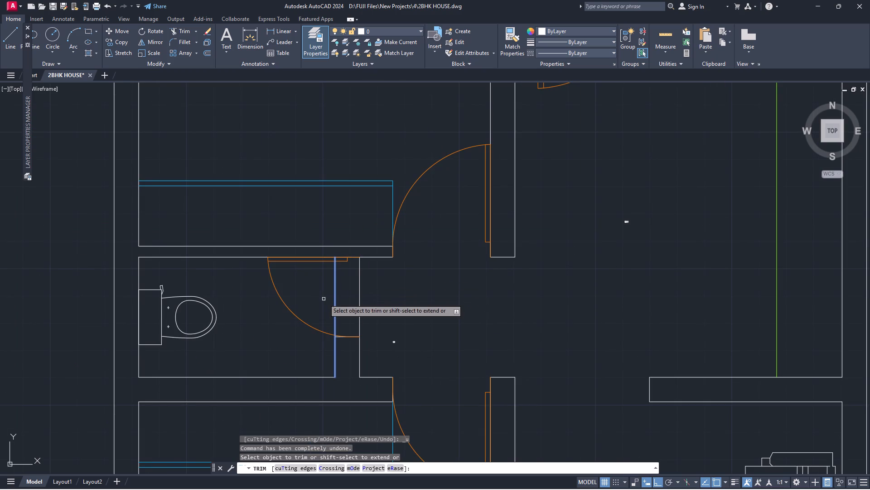
click(331, 299)
click(340, 299)
click(348, 298)
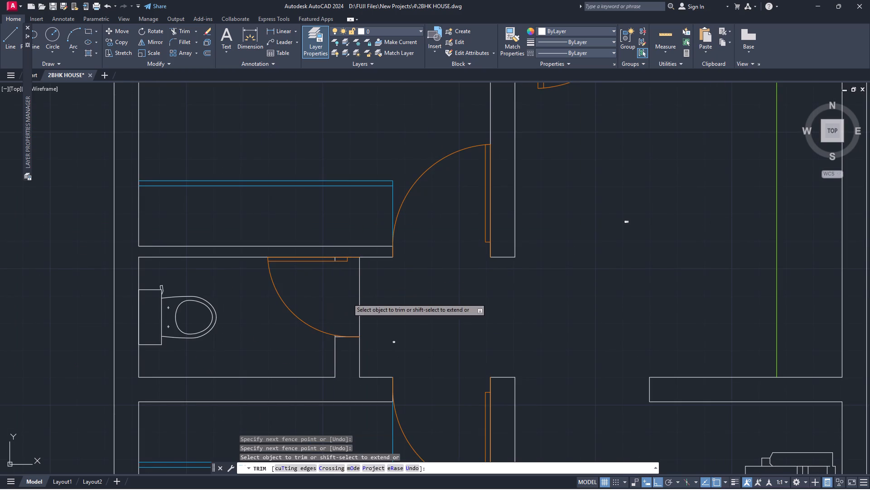
click(368, 296)
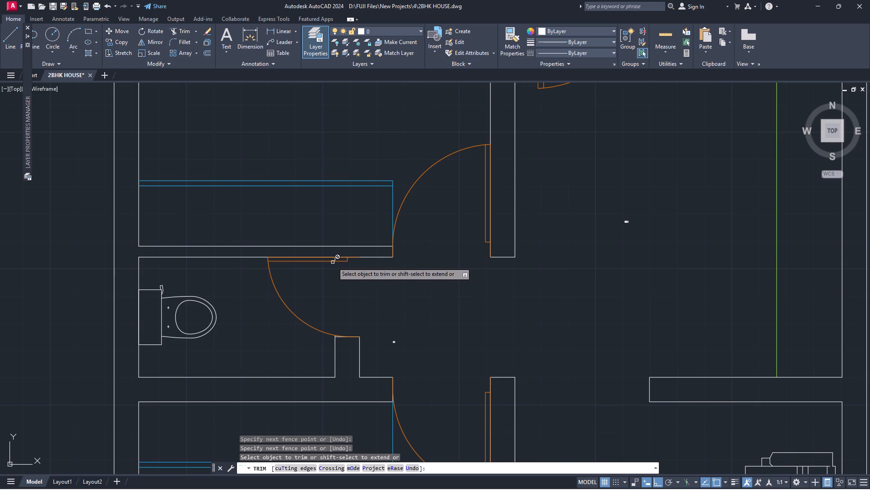
click(334, 258)
click(336, 259)
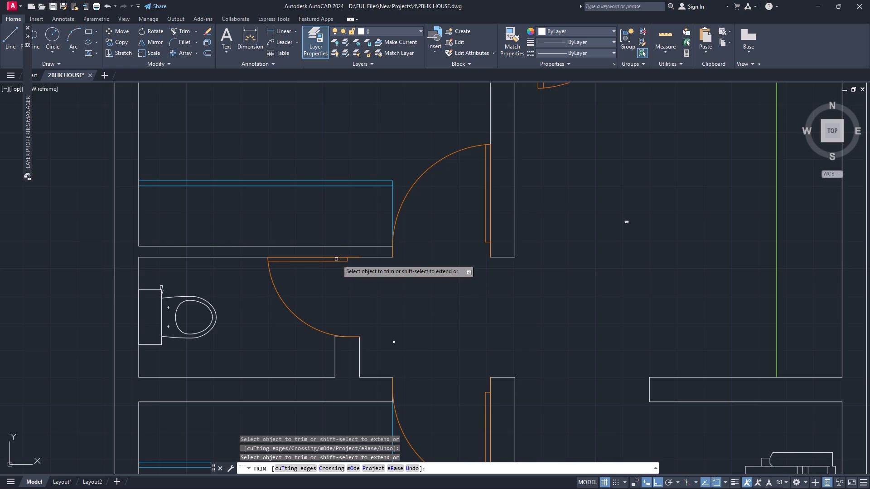
scroll(341, 257, up, 3)
scroll(341, 257, down, 5)
scroll(338, 294, up, 2)
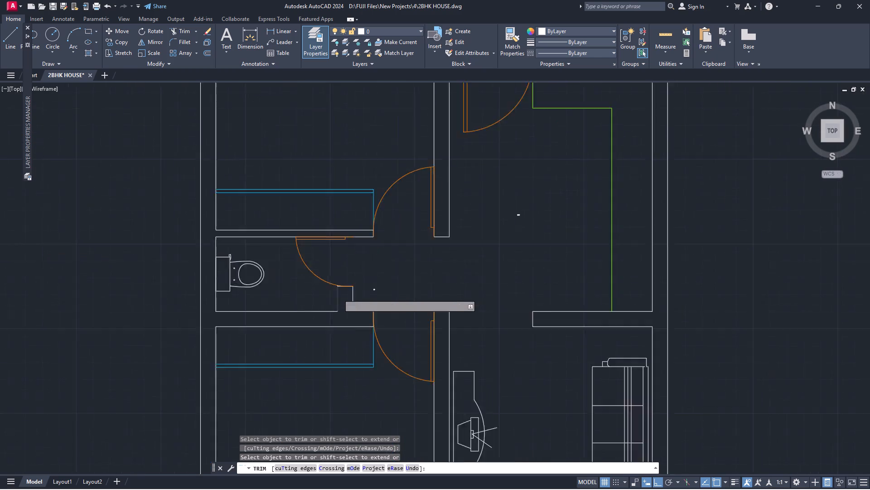
scroll(338, 294, up, 4)
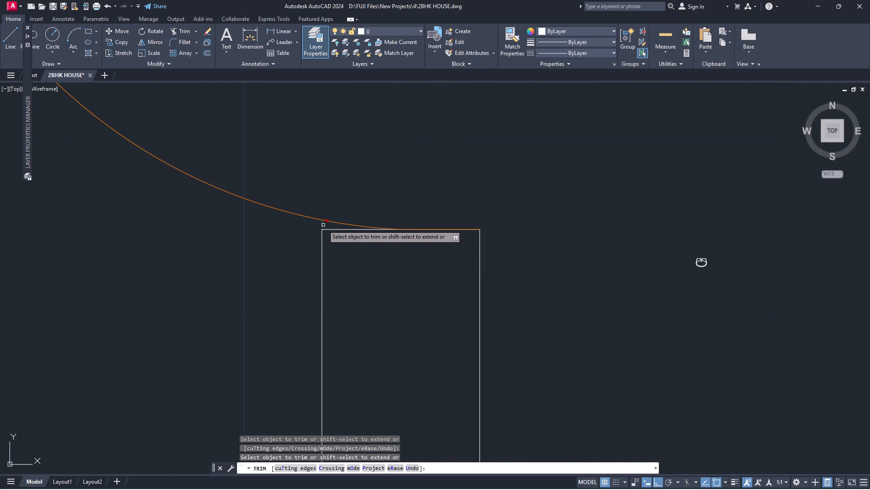
click(322, 225)
scroll(377, 186, down, 4)
scroll(452, 176, down, 3)
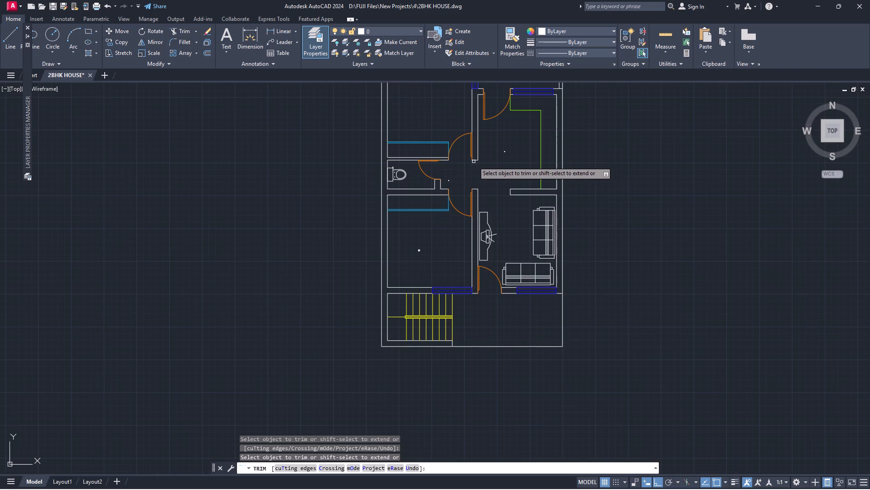
scroll(474, 161, down, 2)
key(Escape)
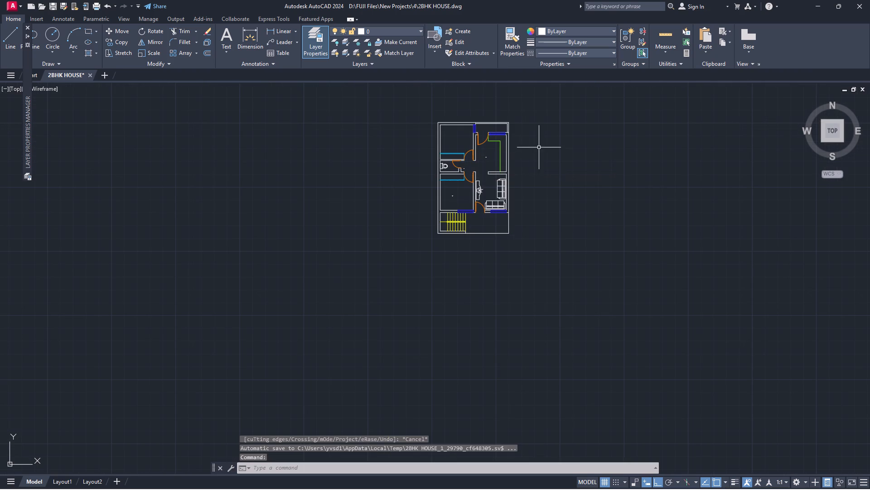
Scale the tiny bed block up from its headboard's midpoint until its foot nearly reaches the south bedroom's south wall.
scroll(493, 161, up, 3)
scroll(441, 250, up, 4)
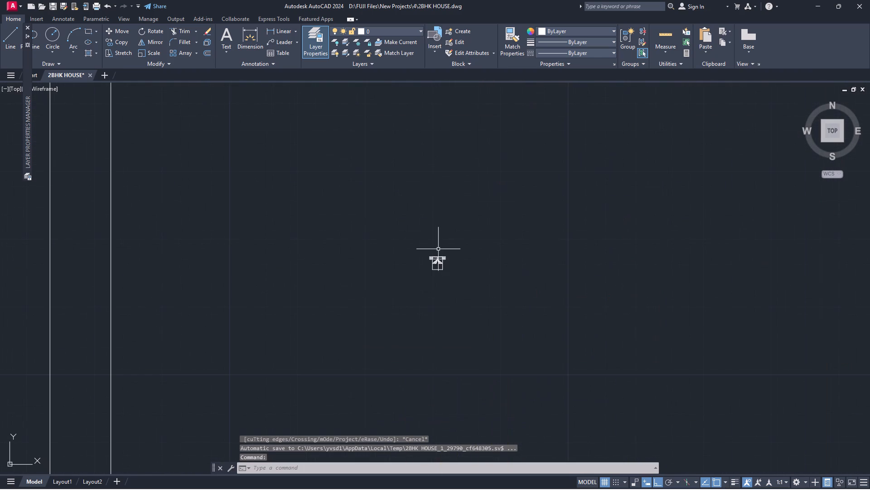
click(423, 248)
click(464, 281)
scroll(465, 250, down, 3)
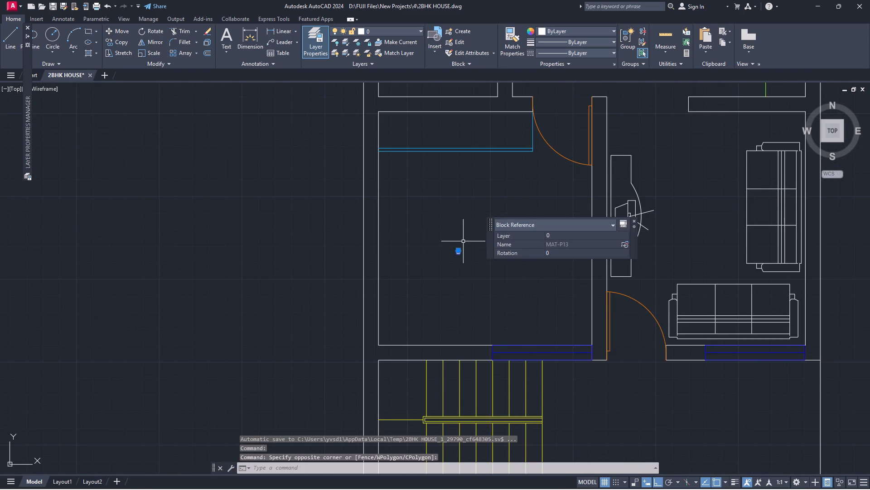
key(s)
key(c)
key(Return)
scroll(465, 237, up, 1)
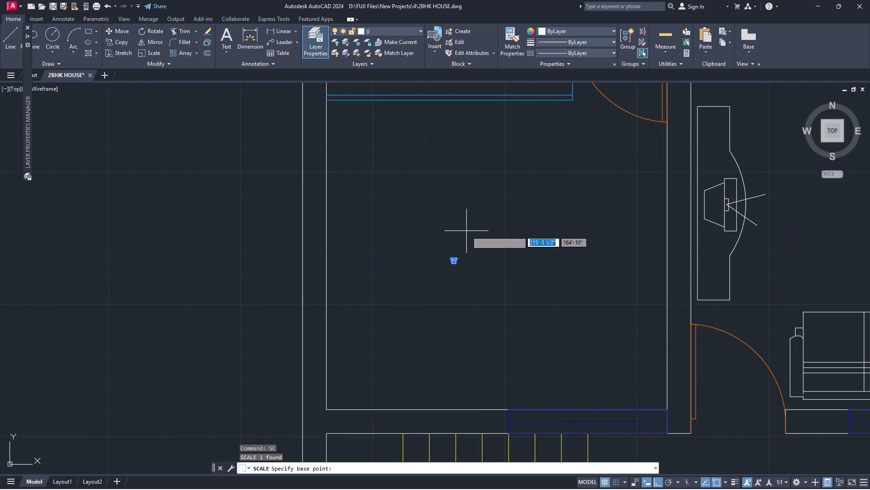
scroll(472, 241, up, 2)
scroll(437, 269, up, 3)
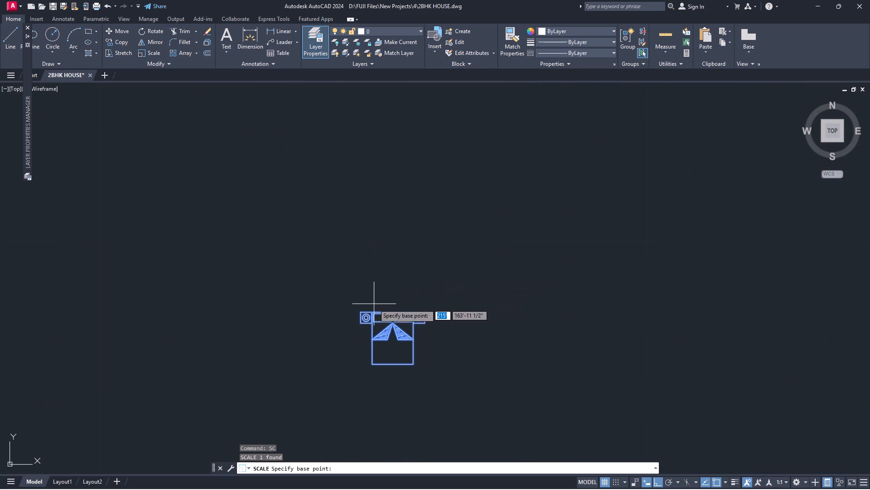
scroll(380, 307, up, 3)
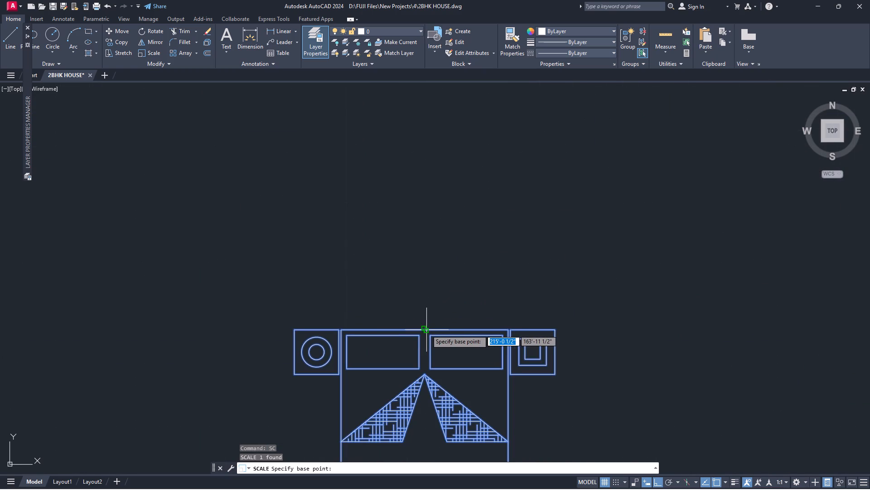
click(425, 330)
scroll(431, 299, down, 4)
scroll(453, 262, down, 5)
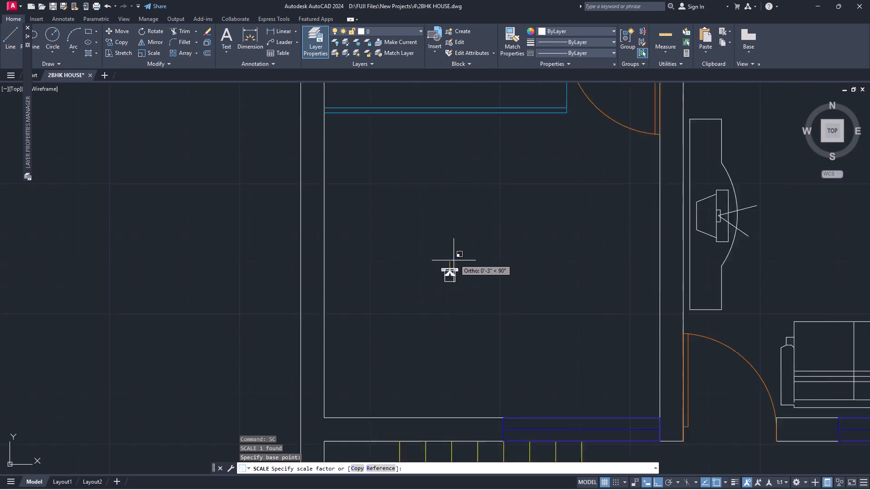
click(473, 209)
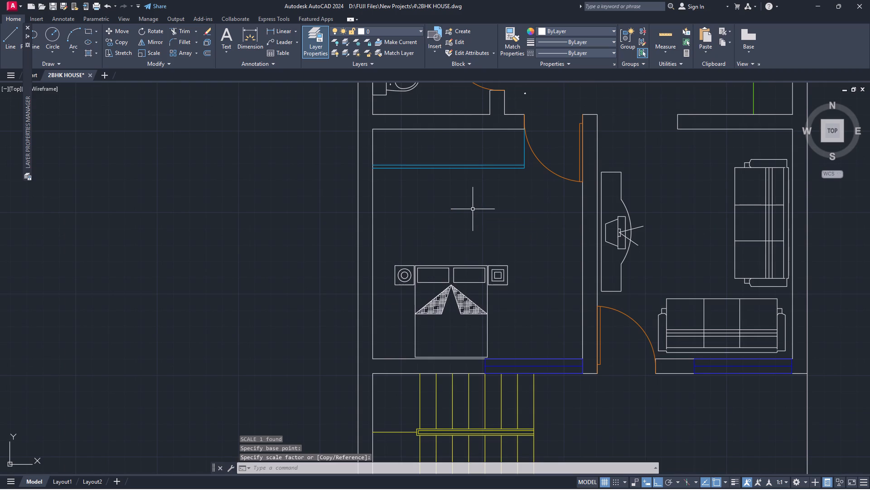
Rotate the south bedroom's bed 90 degrees about its headboard midpoint so the headboard faces west.
click(456, 264)
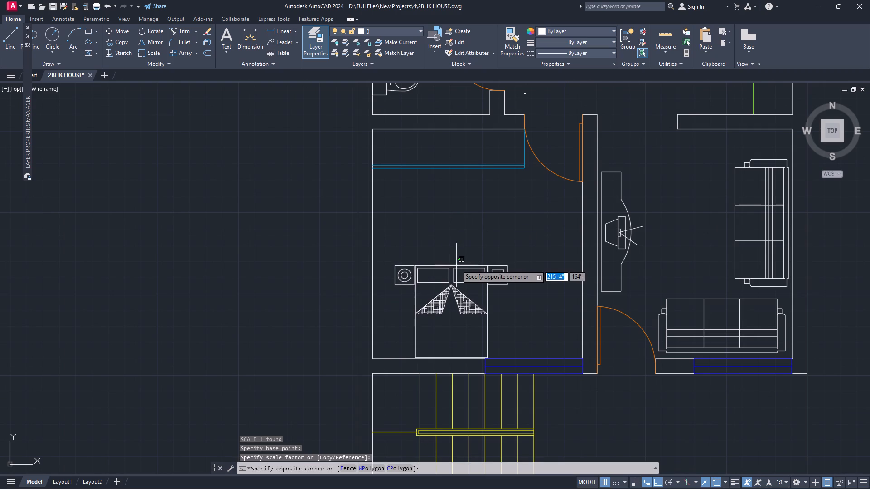
click(445, 294)
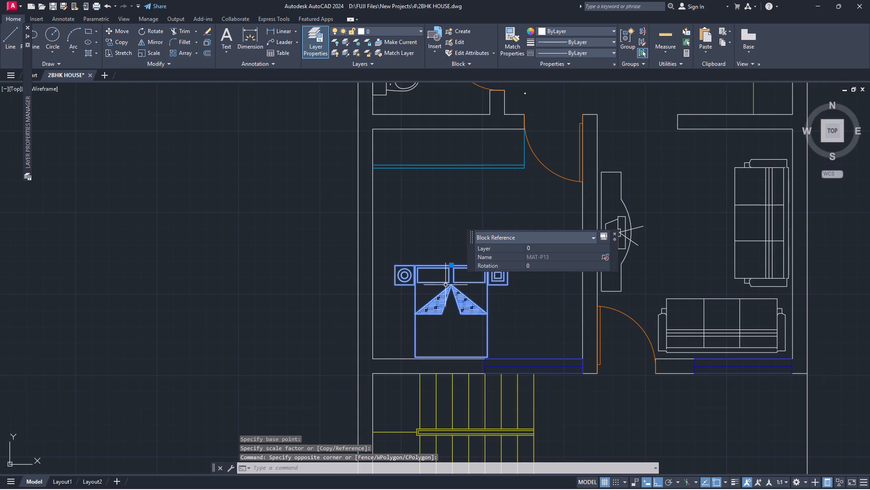
key(r)
key(o)
key(Return)
scroll(446, 275, up, 2)
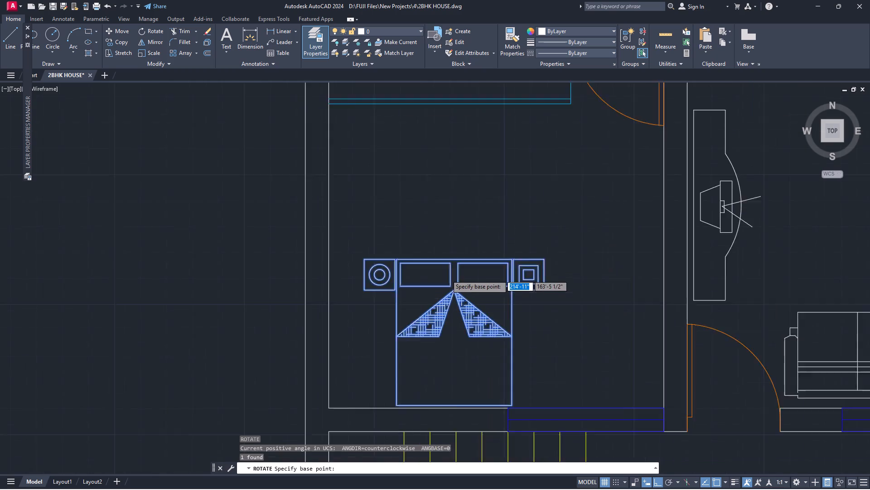
scroll(446, 274, up, 1)
click(464, 238)
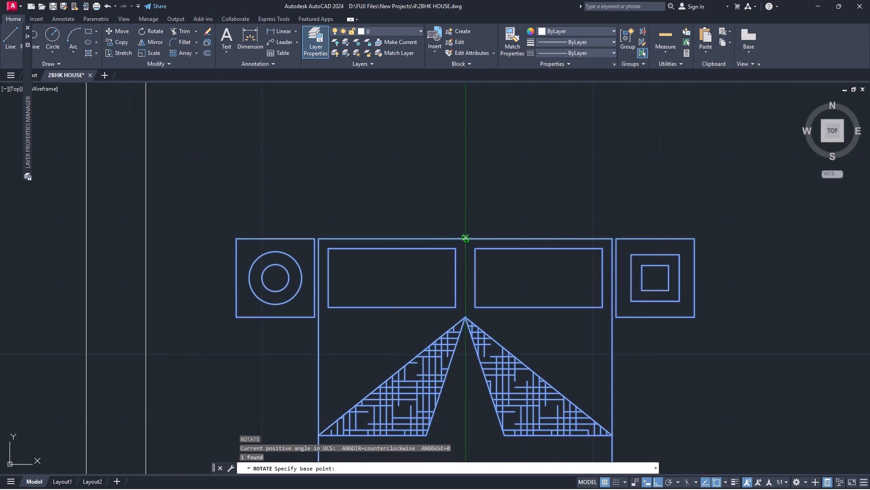
click(458, 173)
Move the south bedroom's bed straight west until its headboard sits against the room's west wall.
scroll(453, 169, down, 3)
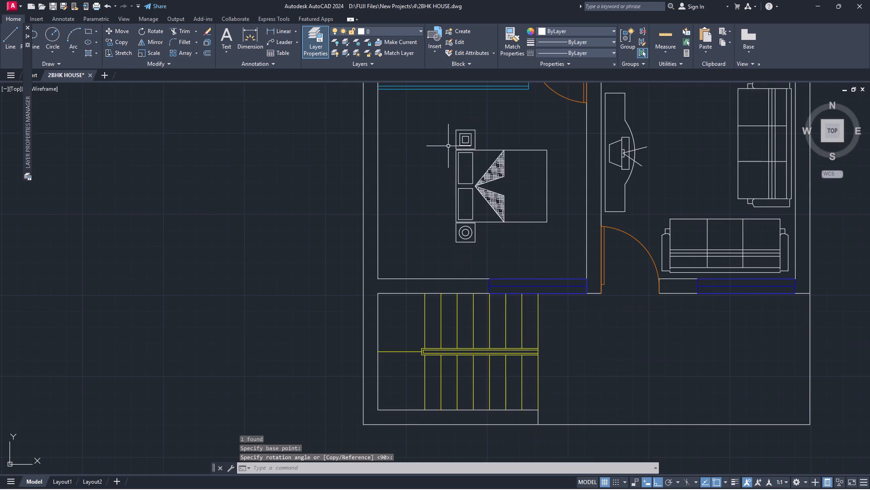
scroll(447, 144, down, 2)
drag(443, 132, 452, 136)
click(493, 192)
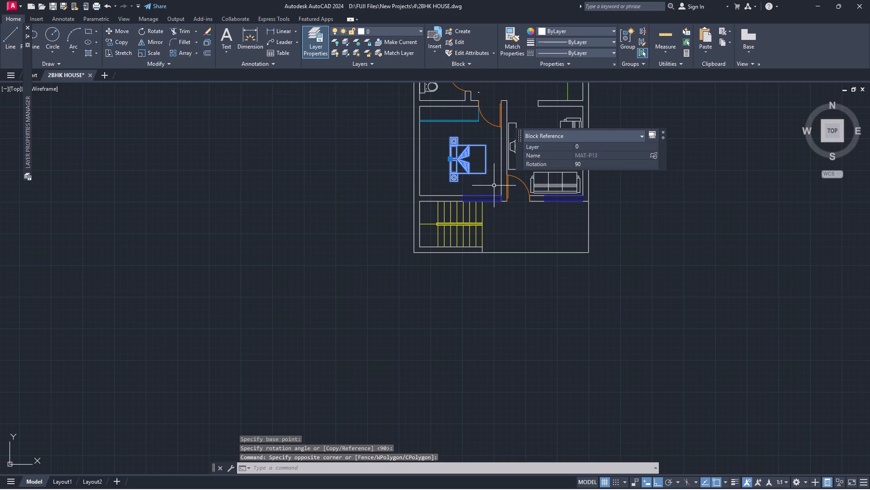
key(m)
key(Return)
scroll(451, 162, up, 4)
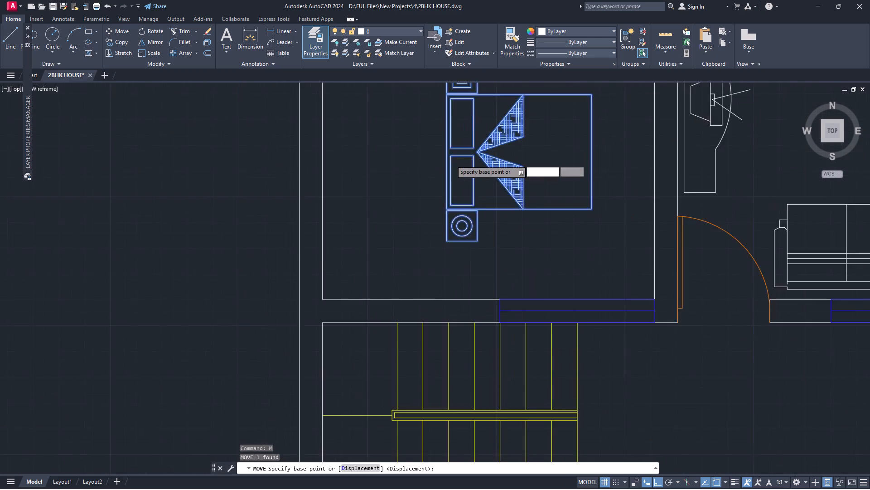
click(442, 148)
scroll(324, 156, down, 3)
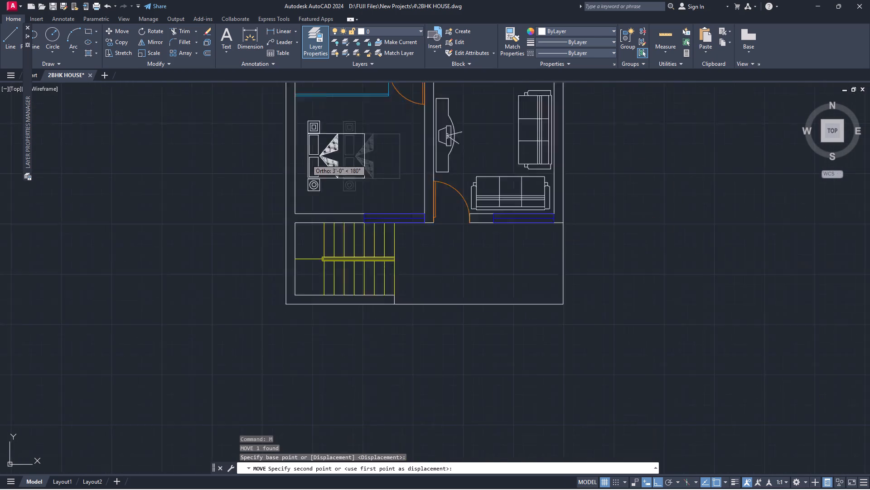
scroll(306, 159, down, 1)
scroll(302, 157, up, 3)
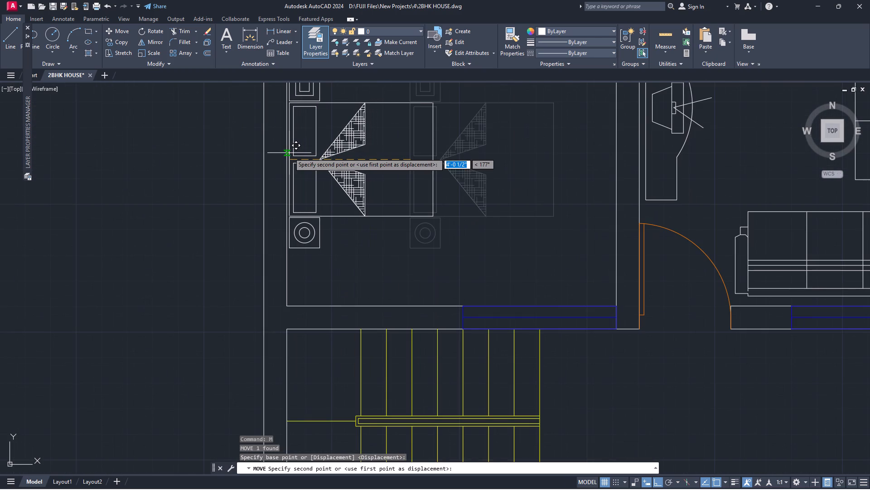
click(289, 153)
Copy the bed into the north bedroom, placing its headboard midpoint midway between the west wall's inner north and south corners.
scroll(307, 165, down, 4)
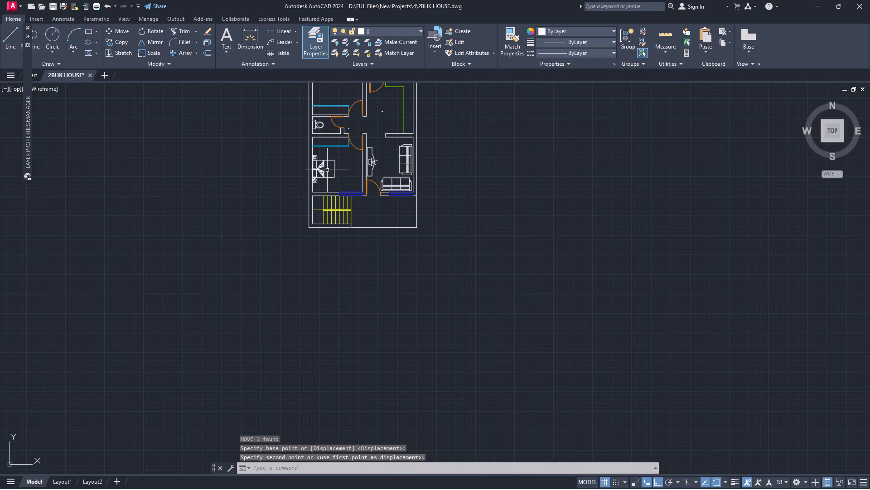
scroll(327, 170, up, 2)
click(309, 161)
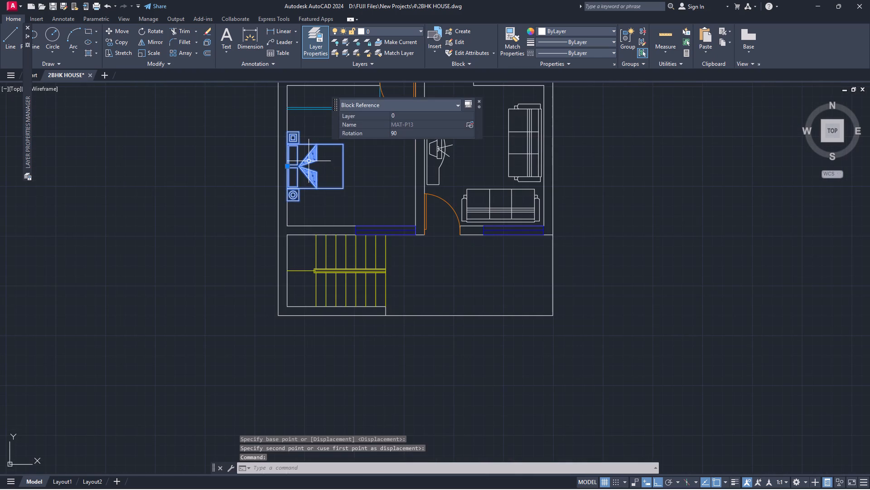
text(CO)
key(Return)
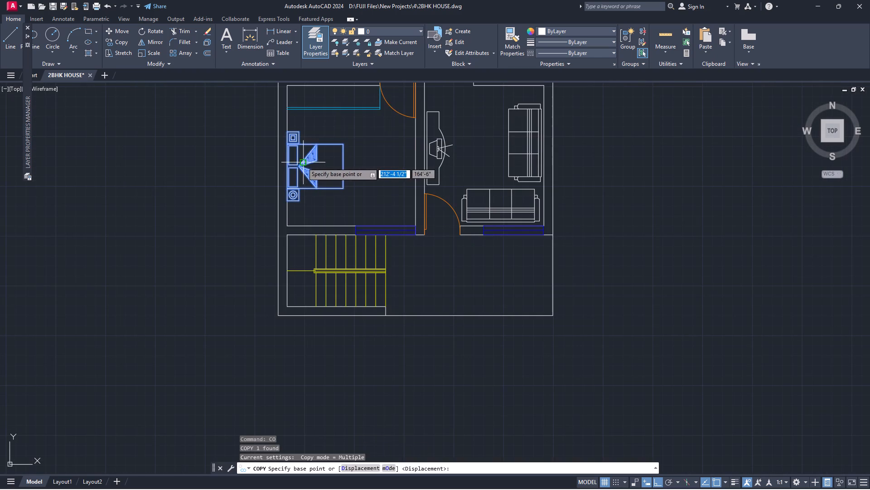
scroll(302, 162, up, 2)
click(263, 171)
scroll(270, 158, down, 2)
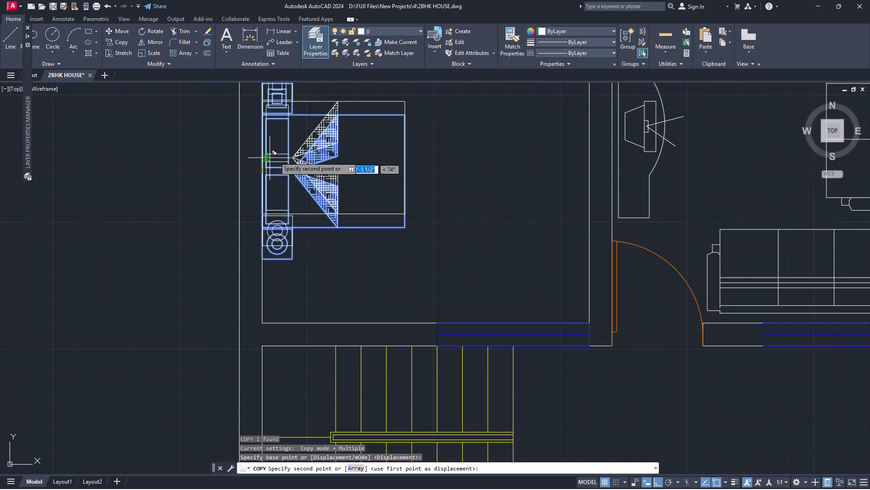
scroll(276, 157, down, 6)
scroll(290, 114, up, 6)
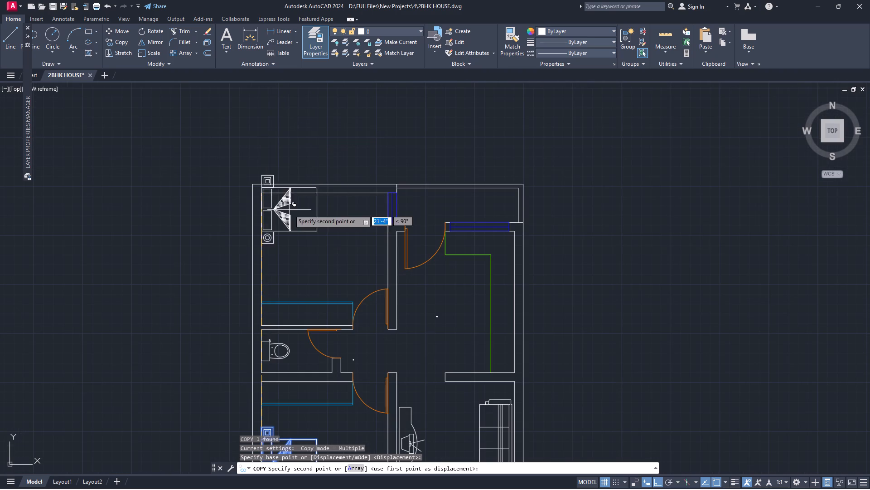
right_click(293, 238)
click(323, 287)
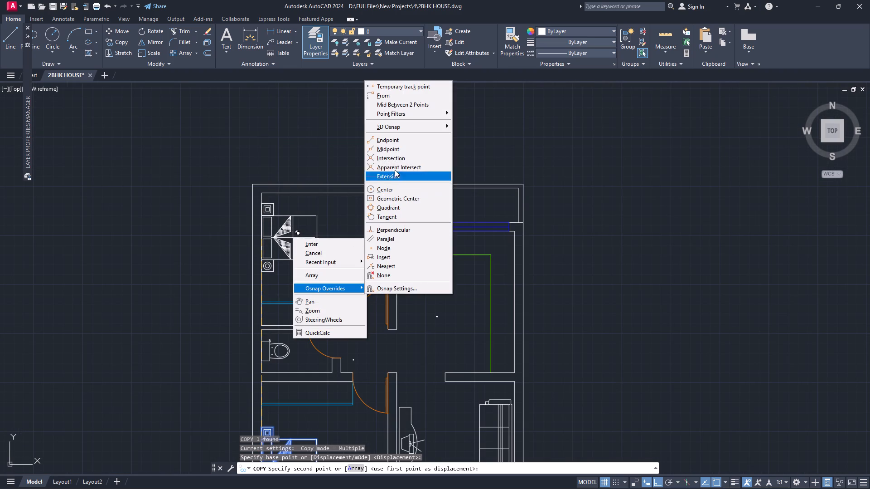
click(404, 103)
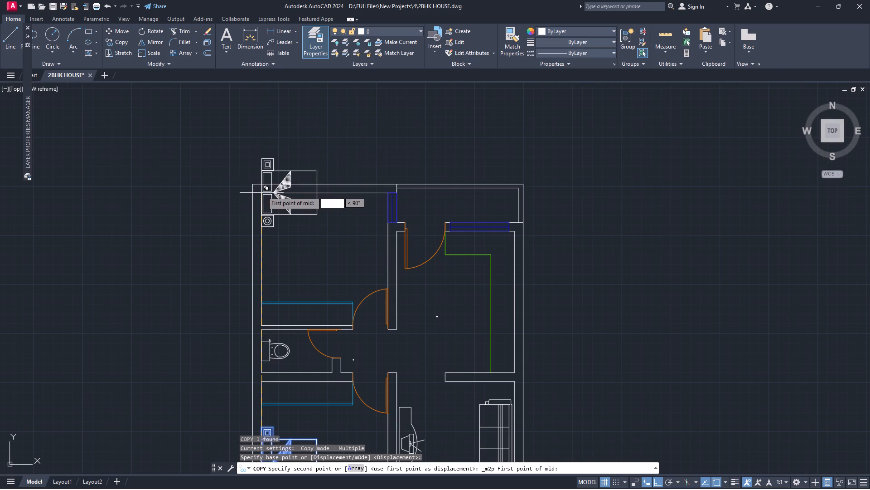
click(261, 192)
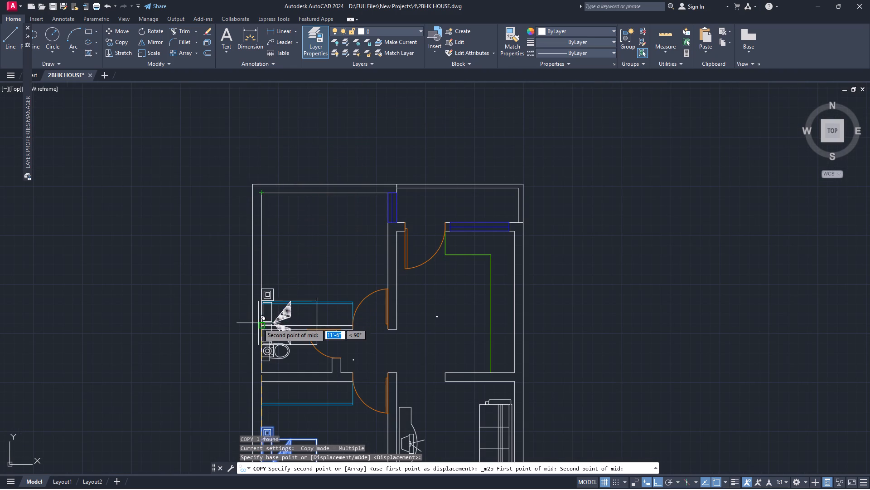
click(263, 323)
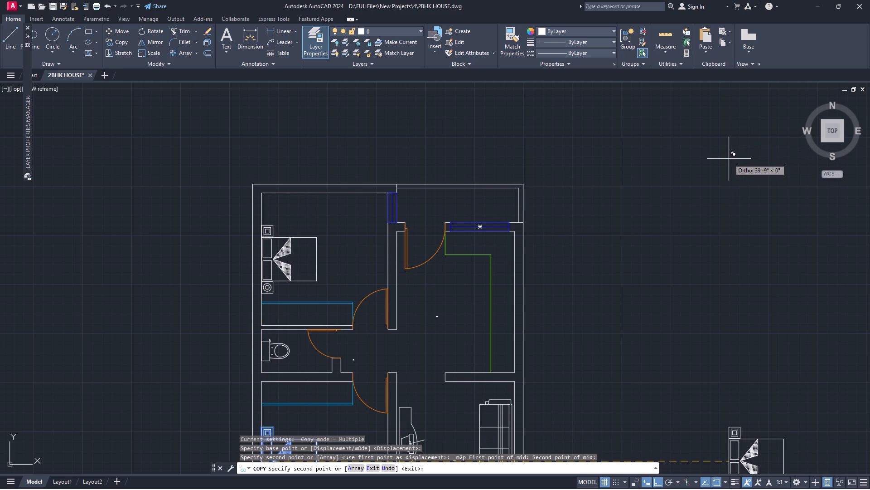
key(Escape)
Scale the tiny wash basin block outside the bathroom up from its northeast corner until it is about as wide as the wall stub.
scroll(610, 215, down, 4)
scroll(588, 253, up, 3)
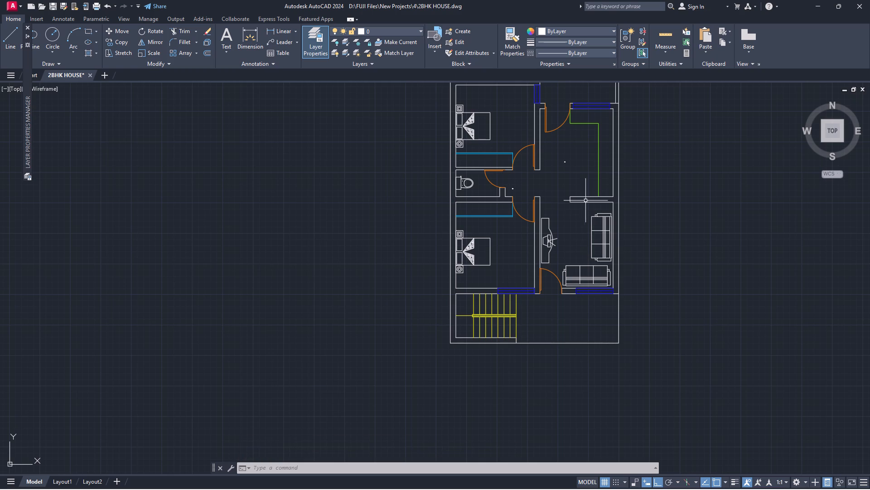
scroll(505, 200, up, 5)
click(523, 155)
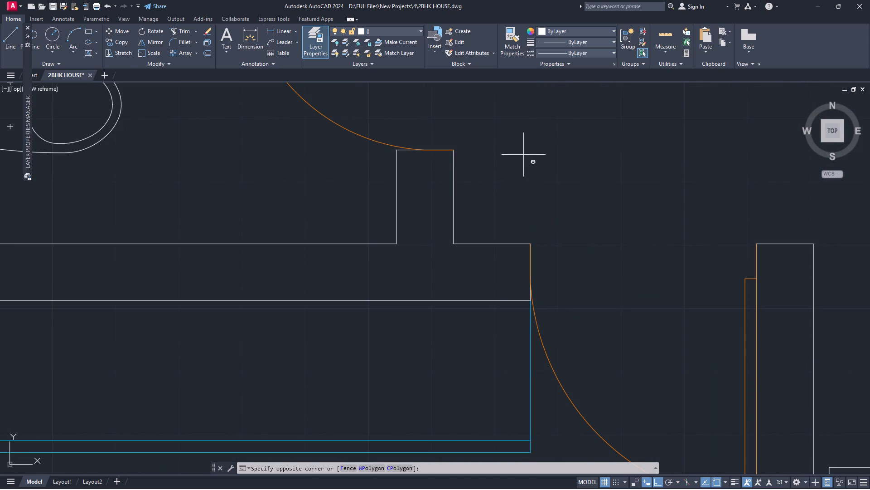
click(551, 183)
text(SC)
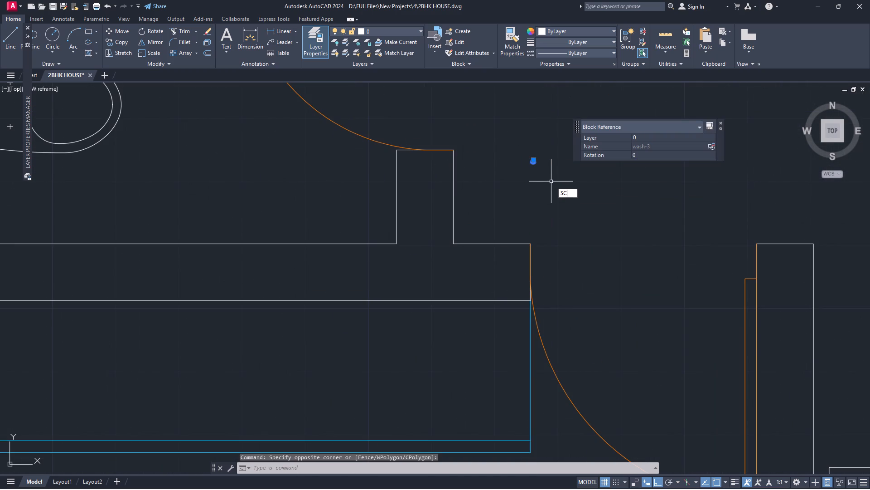
key(Return)
scroll(541, 94, up, 3)
scroll(525, 361, up, 2)
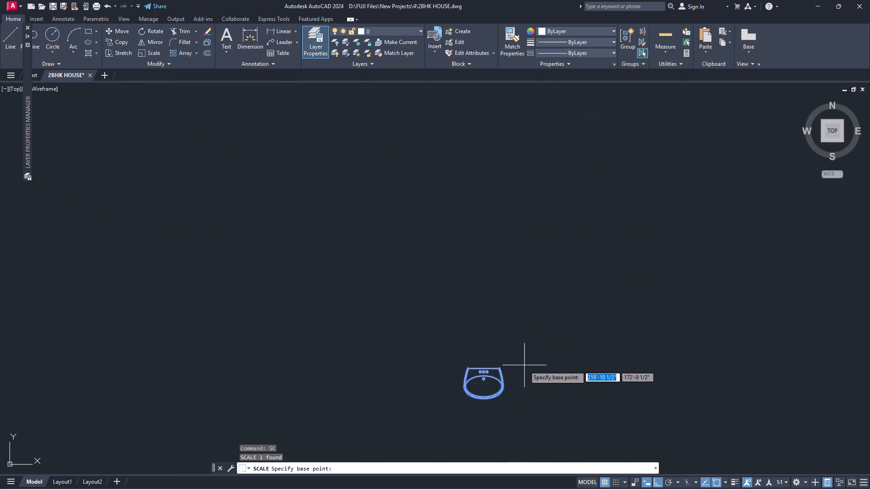
scroll(513, 383, up, 2)
scroll(477, 358, up, 3)
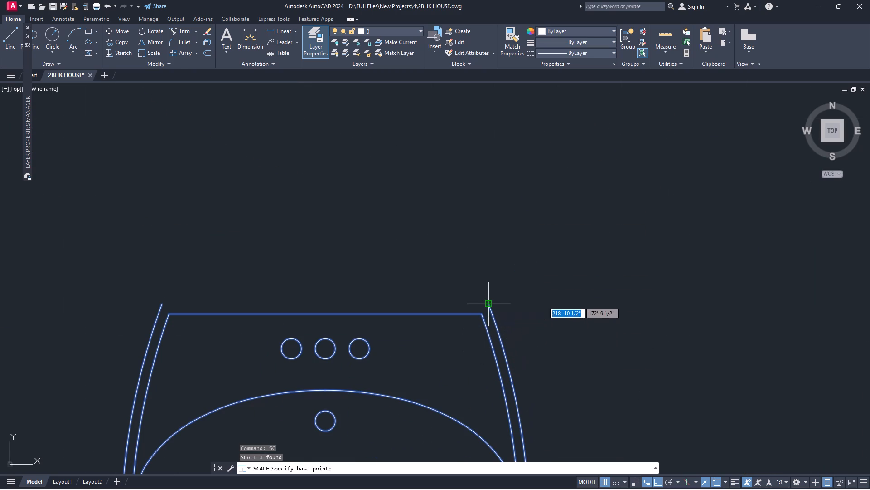
click(489, 302)
scroll(516, 287, down, 9)
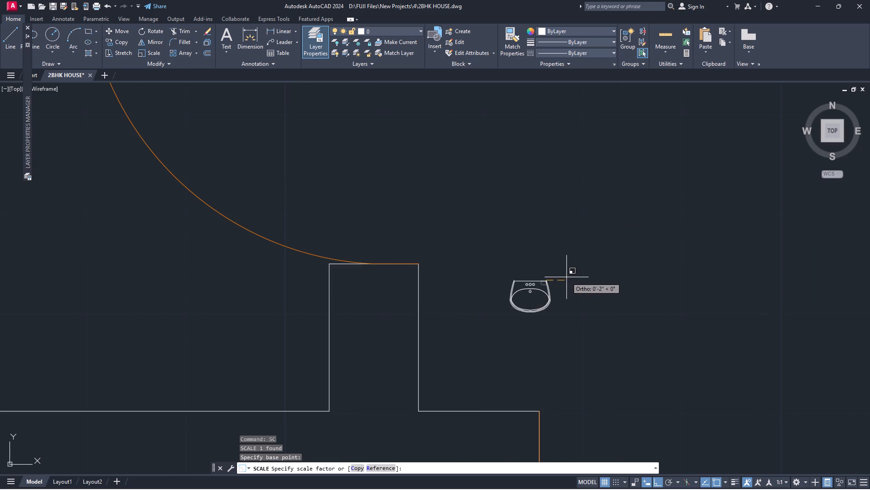
scroll(578, 272, down, 3)
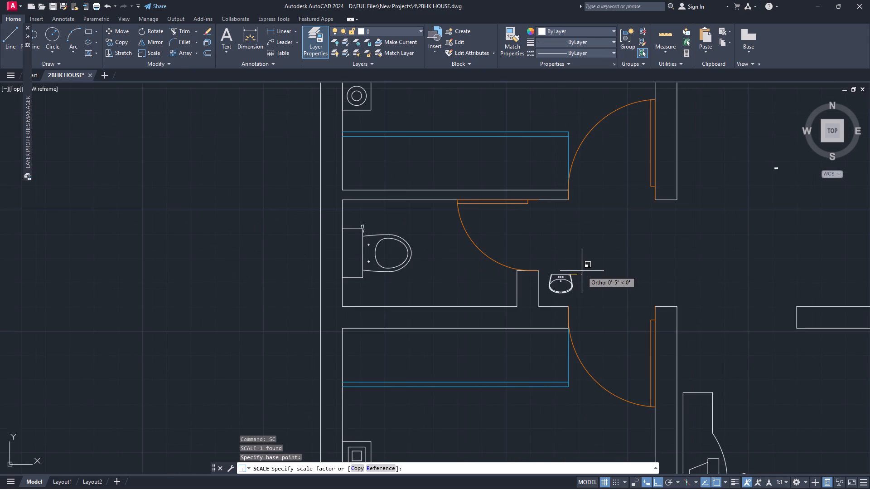
click(582, 271)
Rotate the wash basin 90 degrees about its northeast corner so its flat back faces west.
click(570, 276)
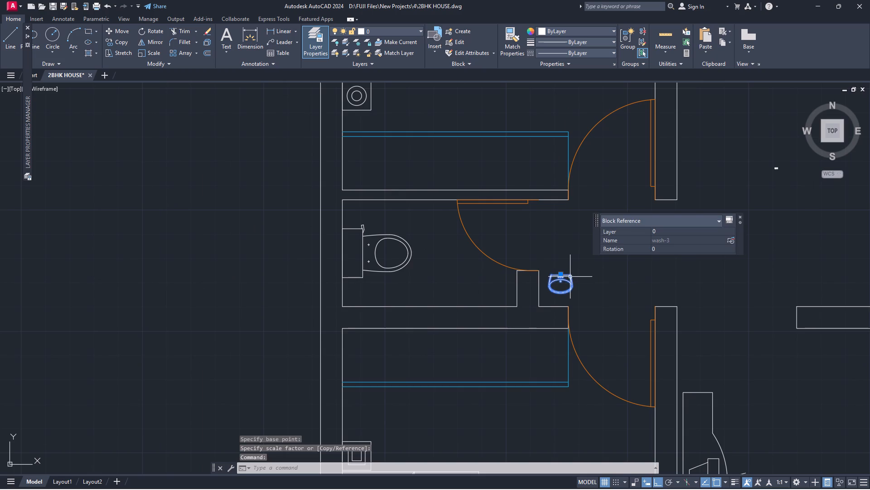
key(r)
key(o)
key(Return)
scroll(570, 277, up, 3)
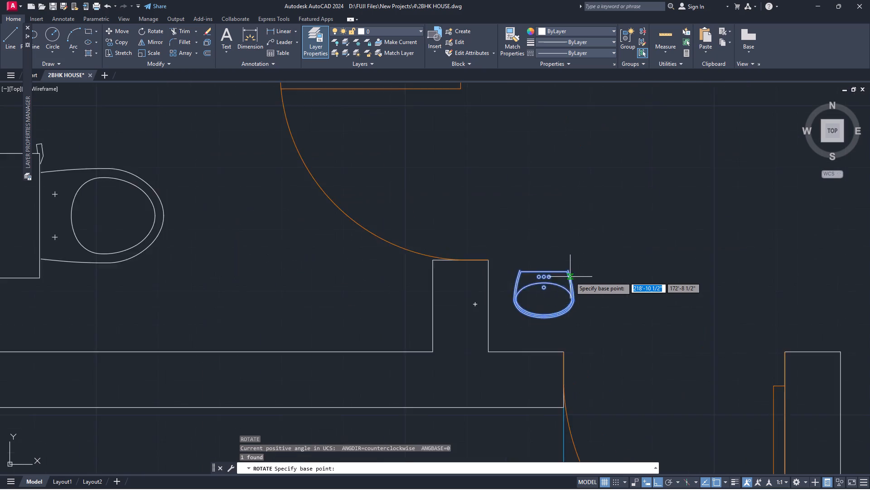
scroll(569, 277, up, 2)
click(560, 249)
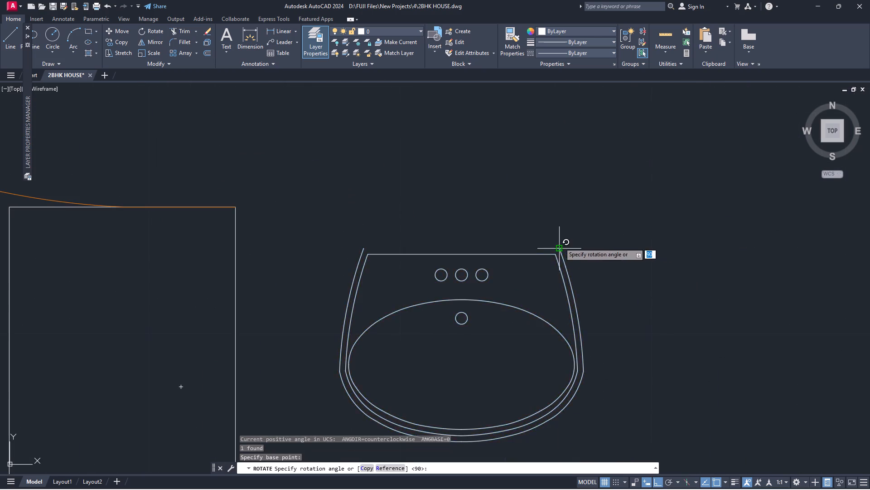
click(525, 162)
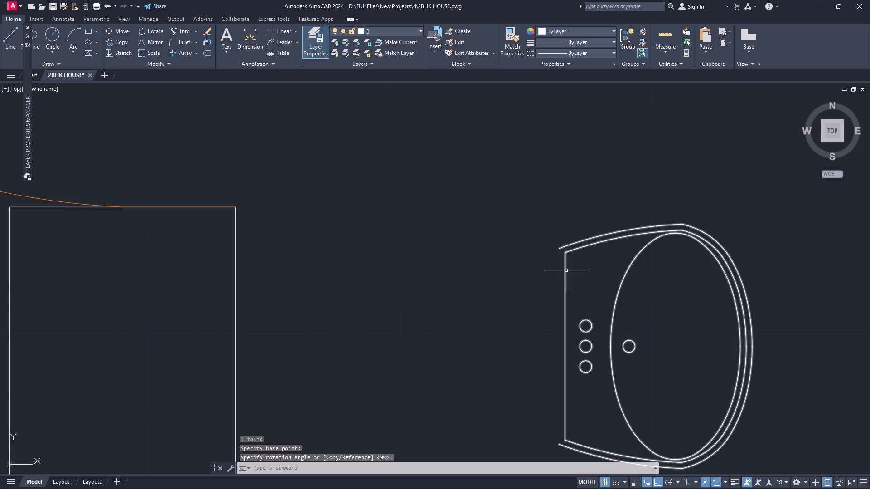
Move the wash basin straight west until its back touches the east face of the bathroom wall stub.
click(566, 270)
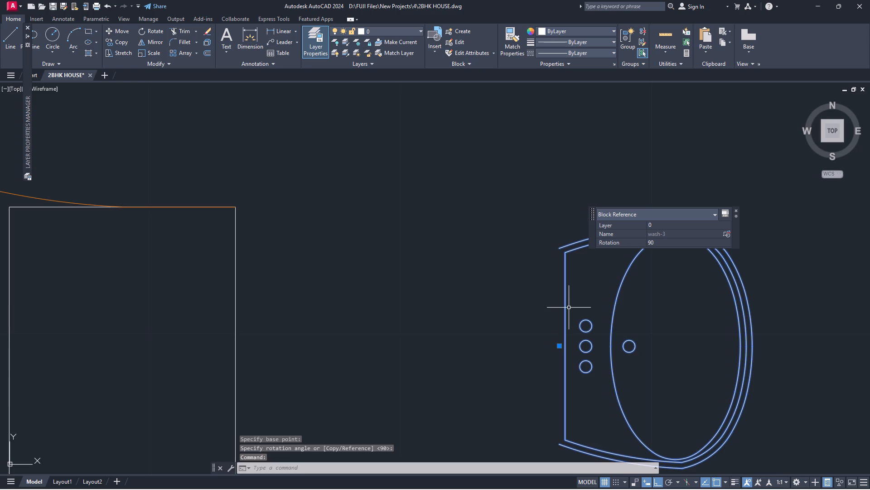
key(m)
key(Return)
click(558, 247)
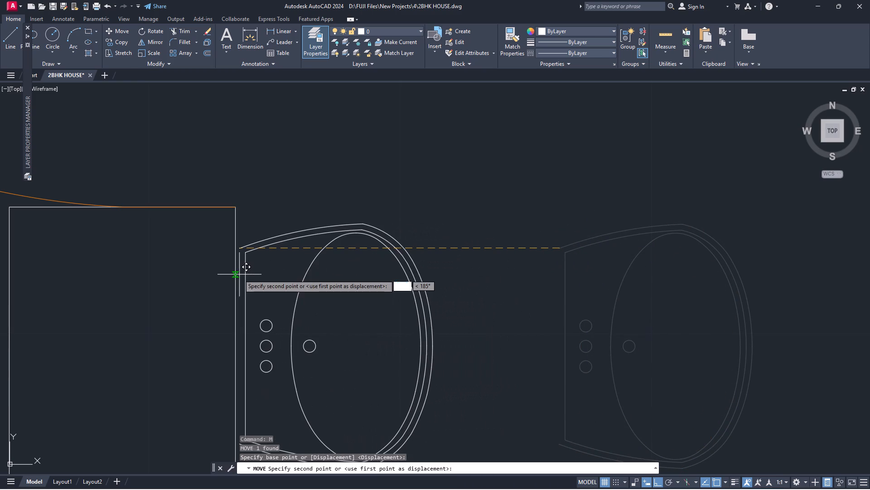
click(236, 251)
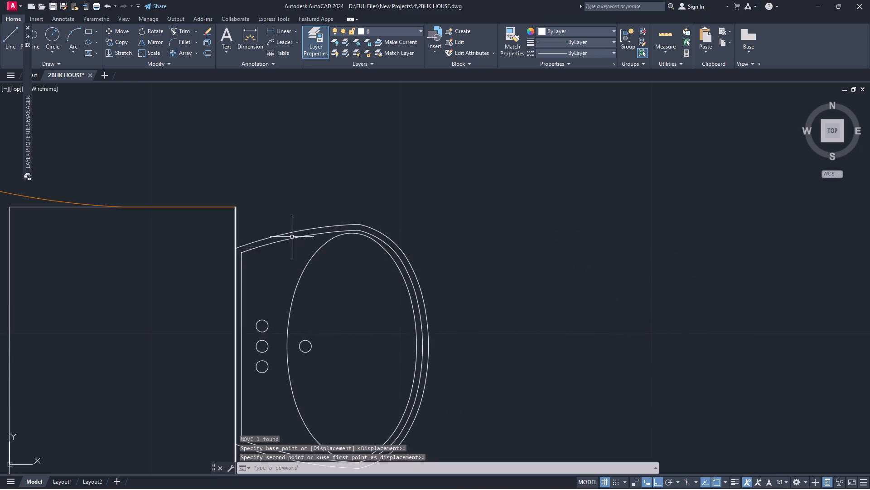
Move the wash basin slightly south along the stub's east face so it sits near the middle of the stub.
scroll(327, 246, down, 4)
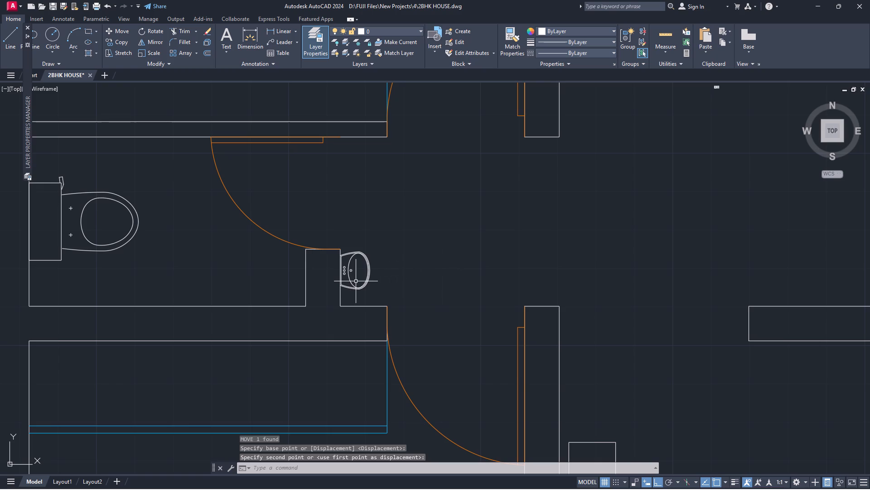
click(351, 283)
key(m)
key(Return)
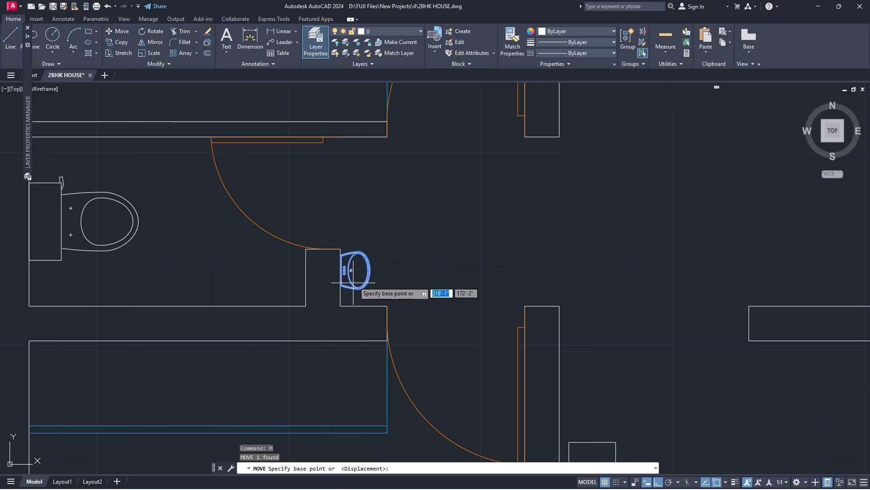
scroll(353, 283, up, 5)
scroll(285, 297, up, 3)
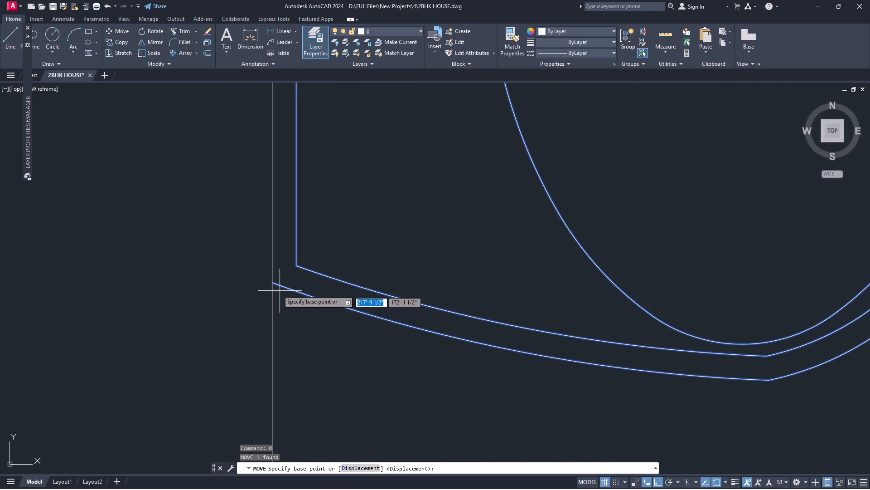
click(274, 284)
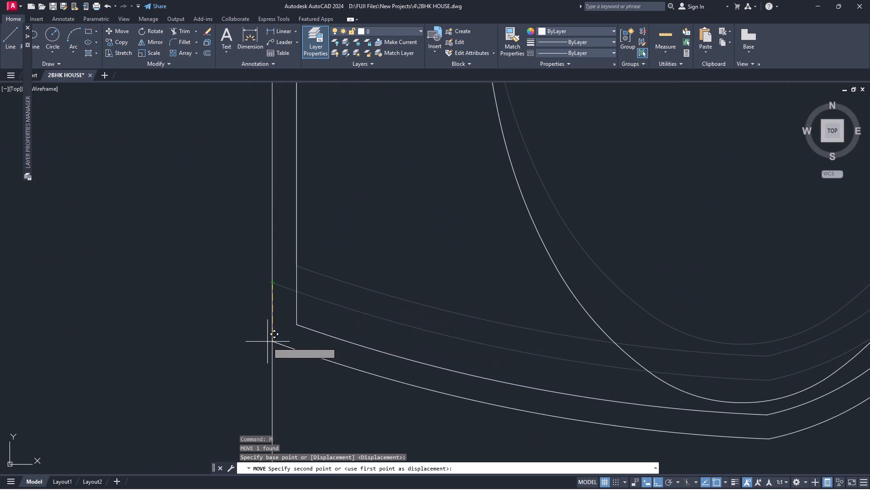
scroll(268, 349, down, 3)
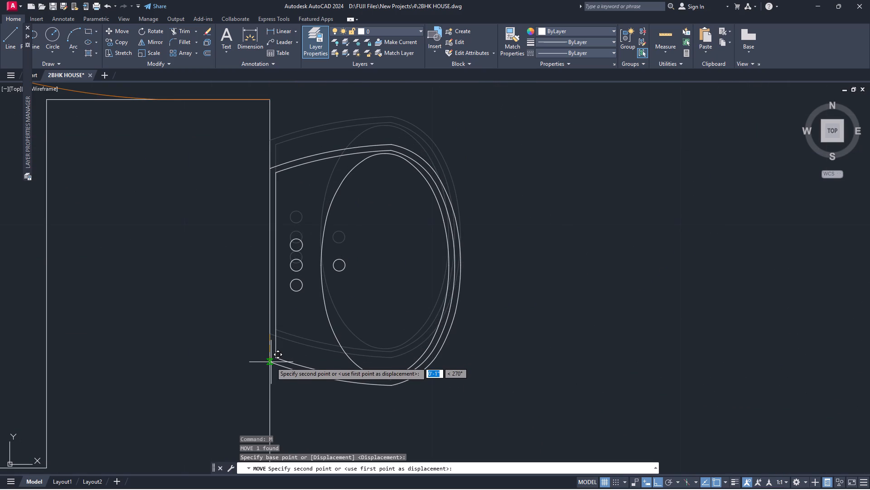
click(272, 377)
scroll(509, 192, down, 4)
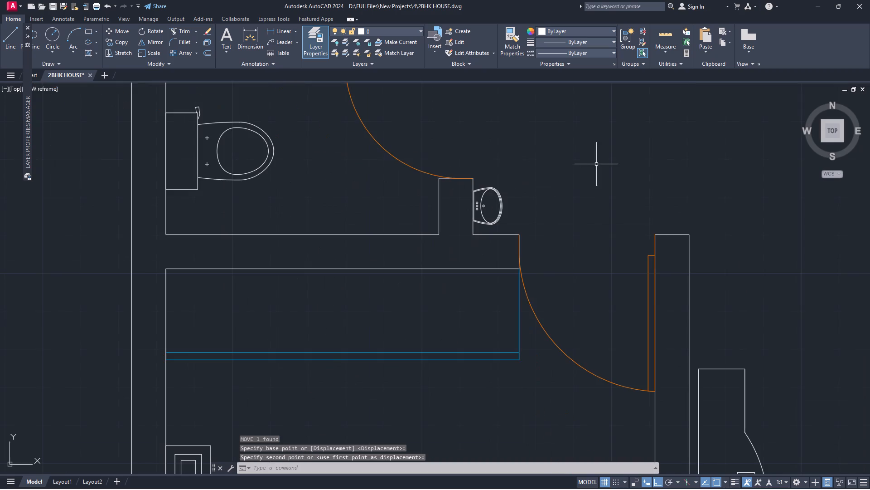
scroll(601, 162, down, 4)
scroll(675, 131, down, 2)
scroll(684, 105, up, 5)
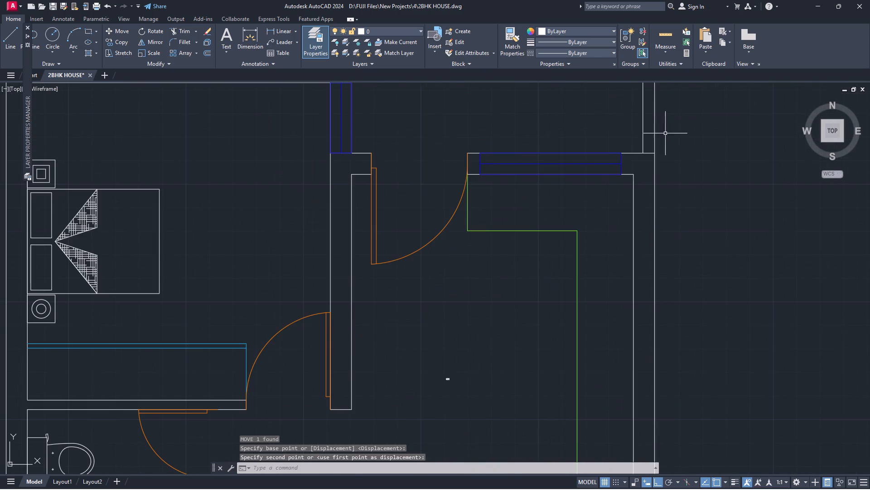
Scale the tiny kitchen sink block up by a factor of about 13 from its southeast corner.
scroll(534, 255, down, 3)
scroll(537, 247, up, 1)
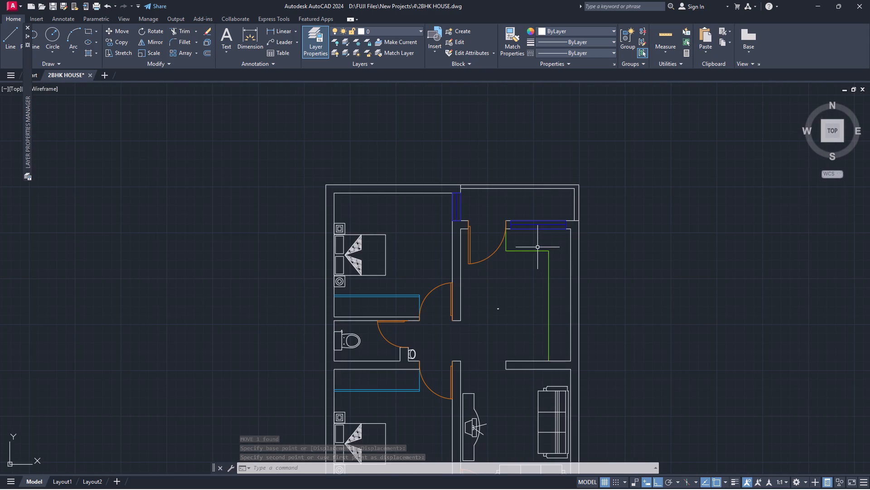
scroll(513, 294, up, 3)
scroll(484, 323, up, 5)
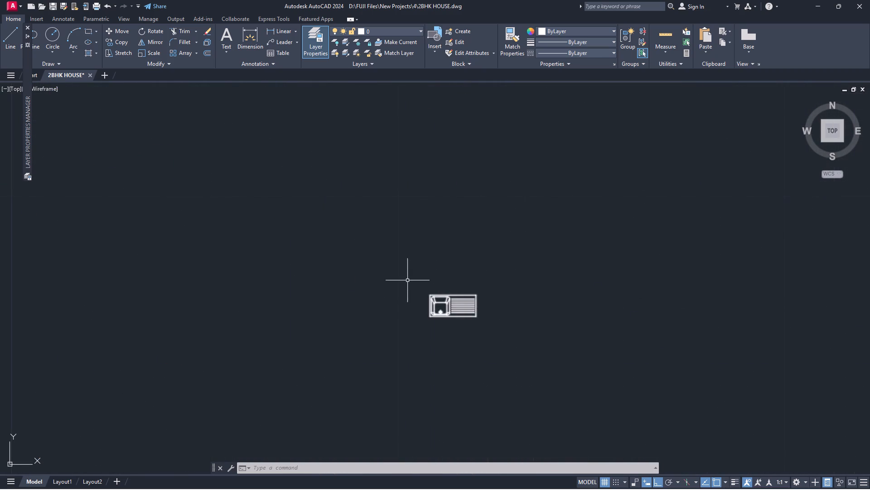
click(407, 280)
click(520, 345)
key(s)
key(c)
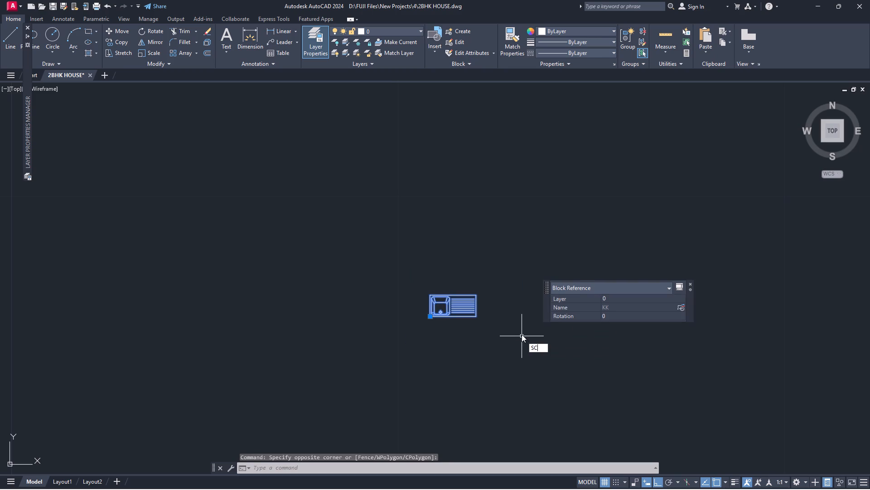
key(Return)
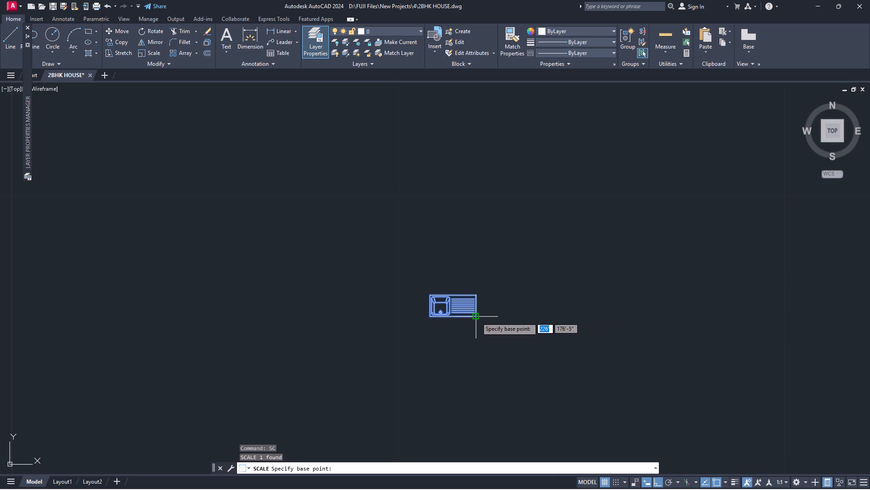
click(475, 317)
scroll(525, 332, down, 4)
scroll(590, 337, down, 1)
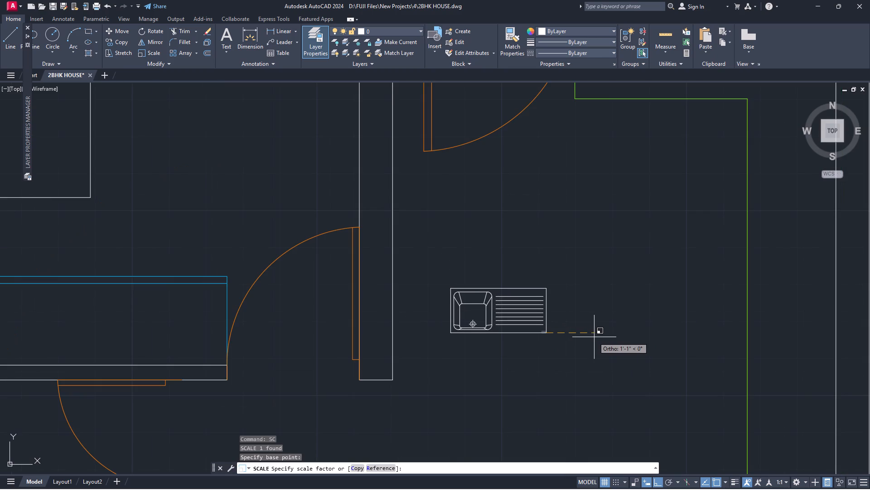
click(594, 337)
Rotate the kitchen sink to 270 degrees about its southeast corner so the drainboard points south.
click(430, 260)
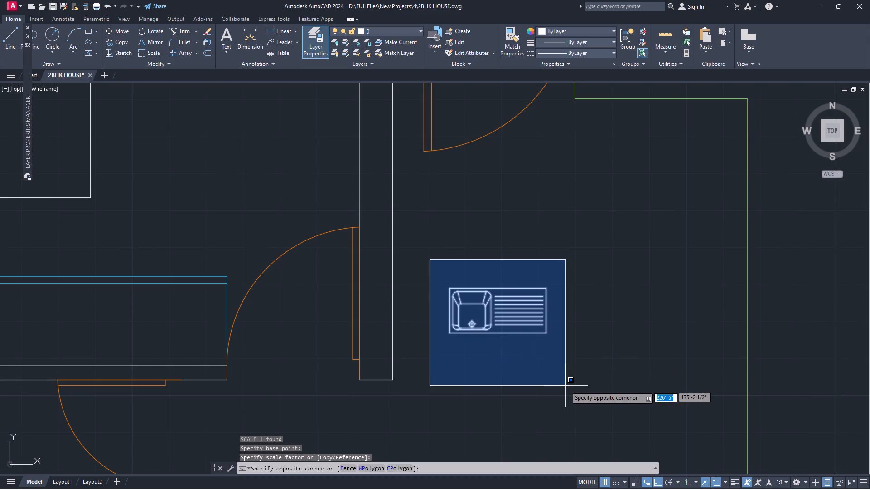
click(574, 387)
key(s)
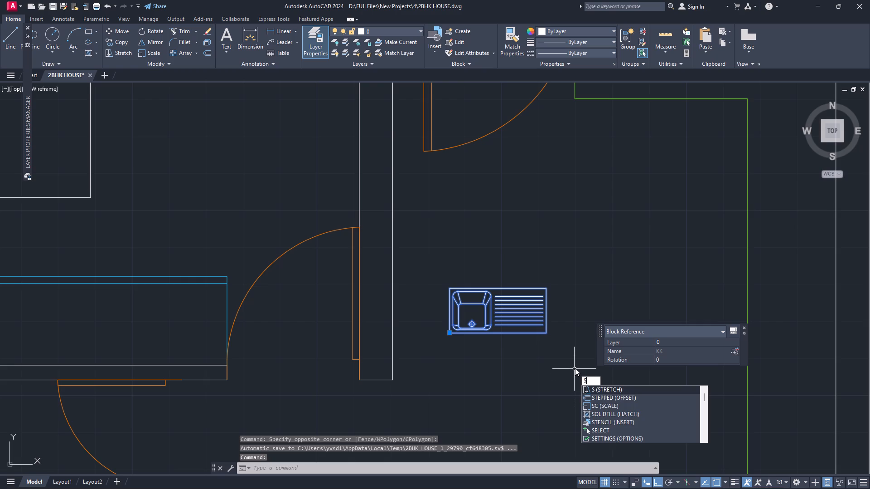
key(BackSpace)
text(RO)
key(Return)
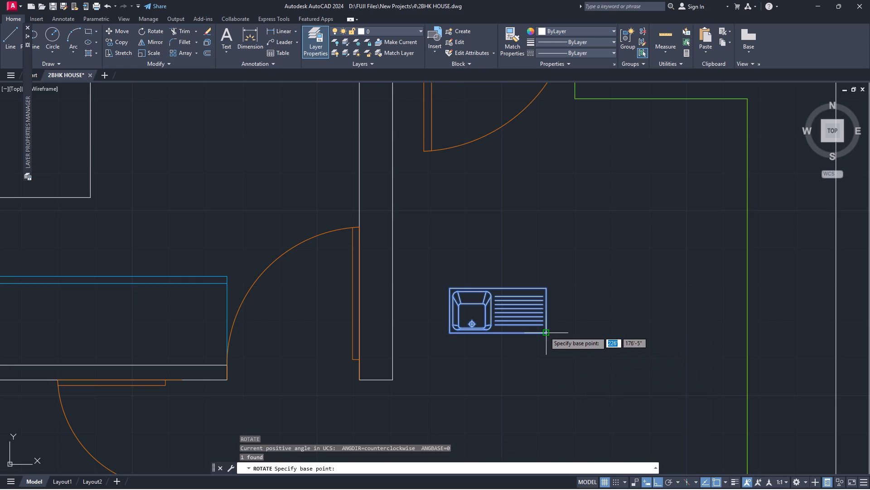
click(545, 332)
click(522, 407)
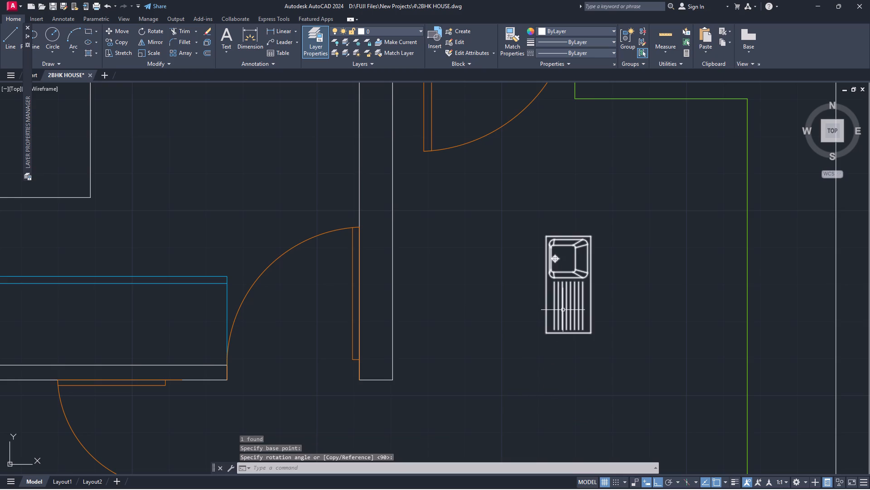
Move the sink, with Ortho off, onto the kitchen counter strip along the east wall, near its north end.
click(563, 310)
key(m)
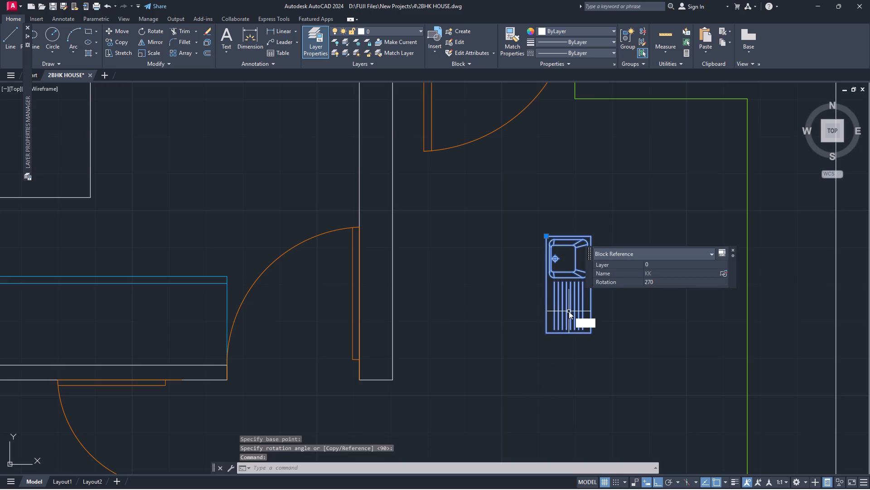
key(Return)
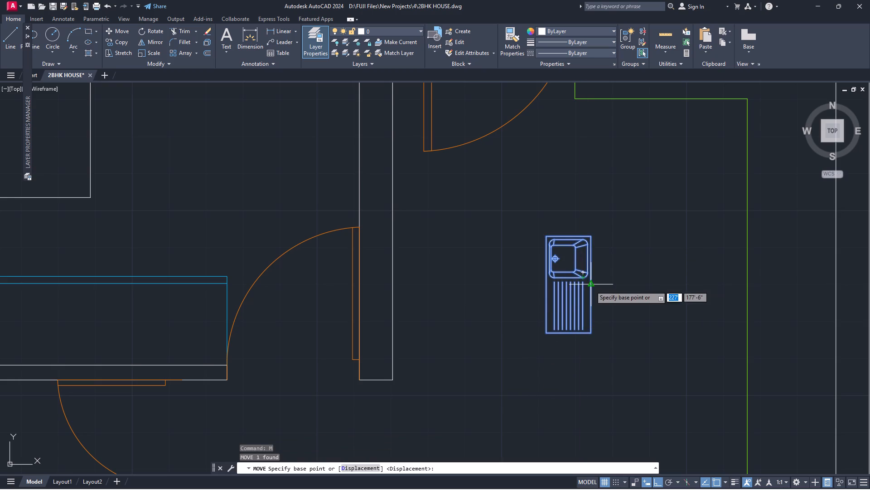
click(590, 286)
scroll(734, 241, down, 3)
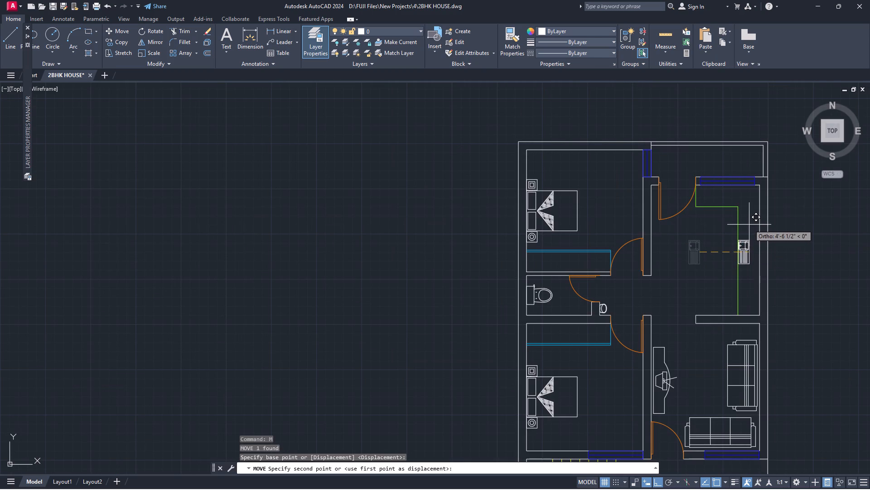
key(F8)
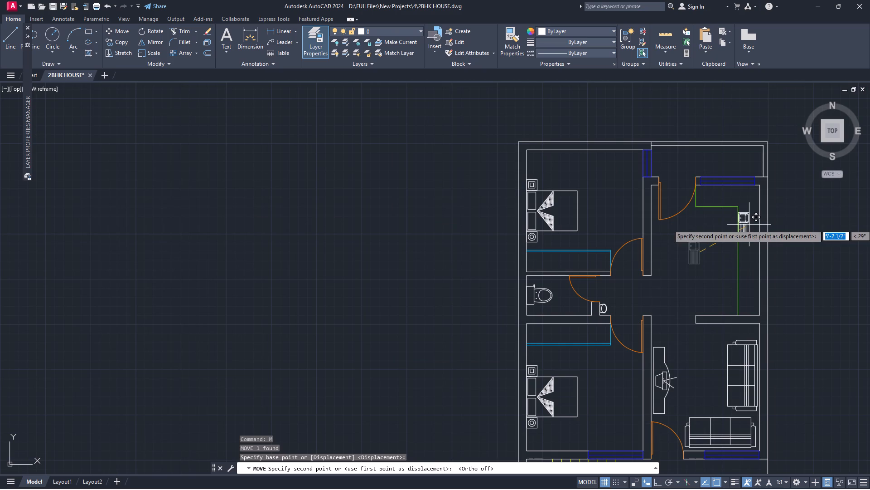
scroll(755, 220, up, 2)
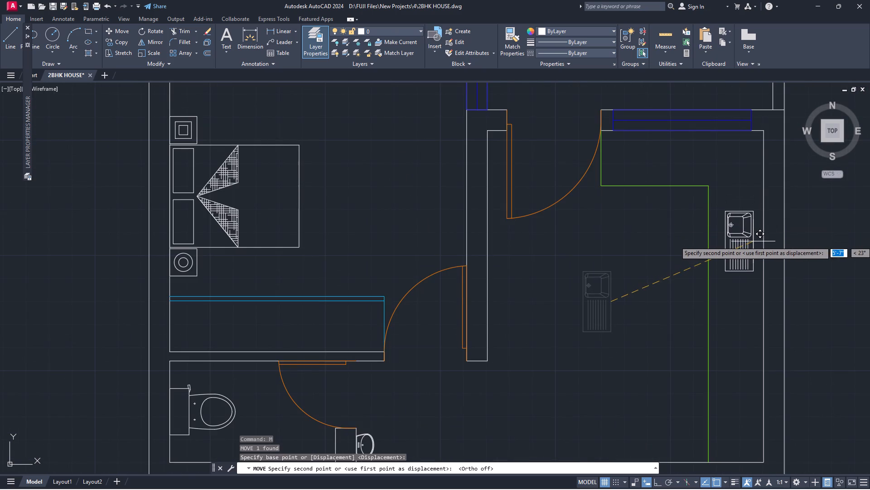
click(752, 230)
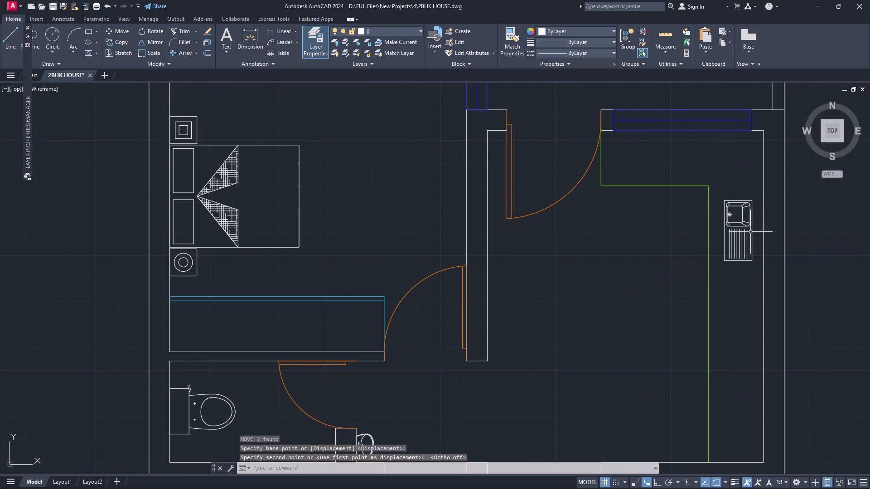
Scale the sink up from the midpoint of its west edge until it is nearly as wide as the counter is deep.
click(746, 225)
text(SC)
key(Return)
scroll(747, 235, up, 2)
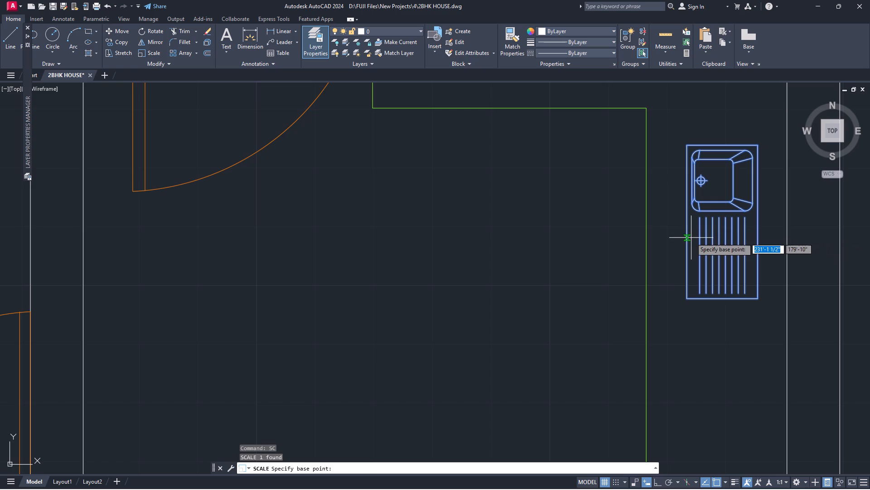
click(686, 223)
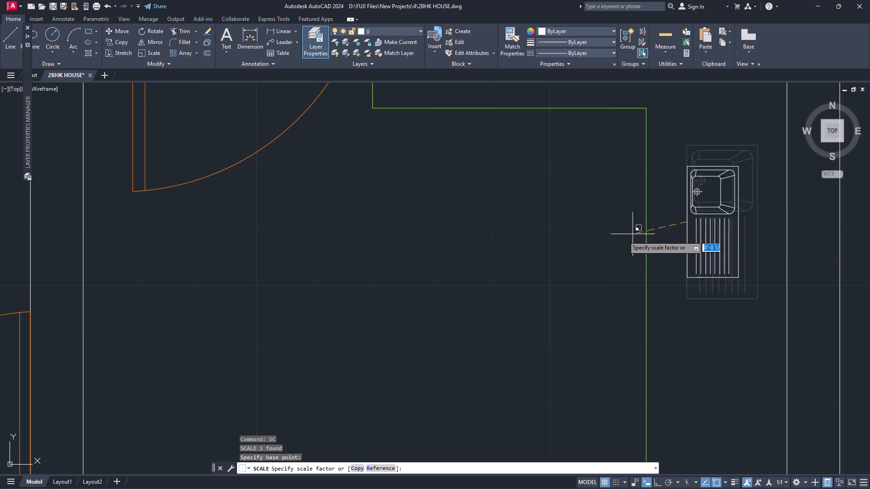
click(559, 244)
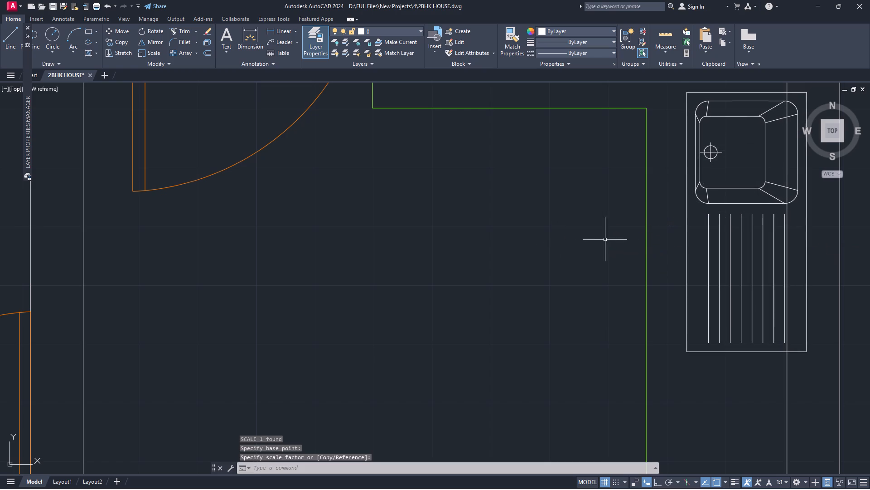
Move the enlarged sink slightly west and south so it fits between the green counter edge and the east wall.
click(687, 225)
key(m)
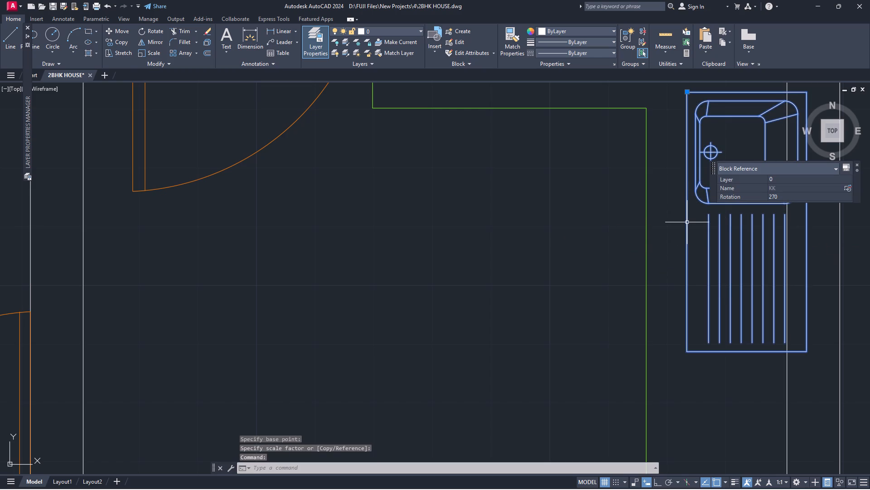
key(Return)
click(686, 220)
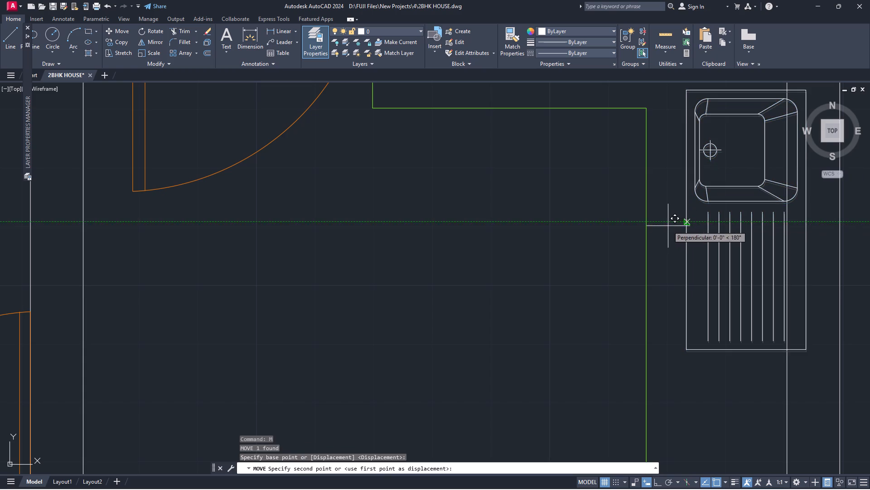
click(658, 229)
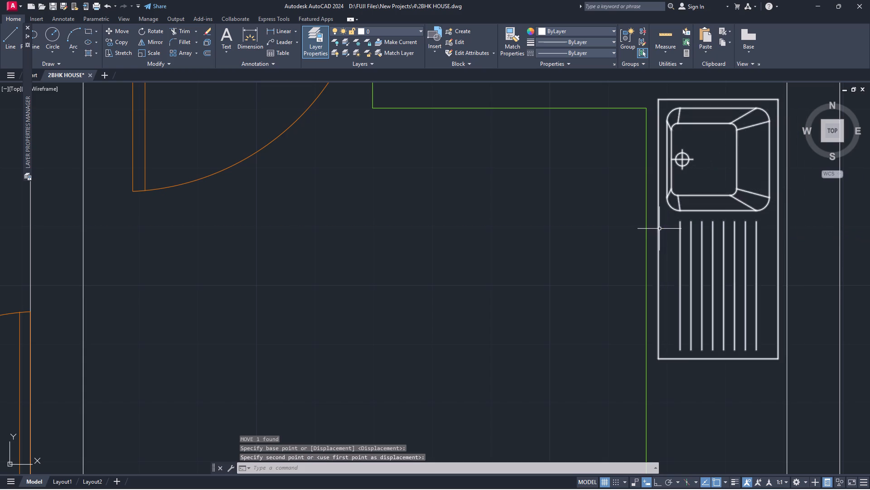
scroll(667, 218, down, 3)
scroll(687, 226, up, 2)
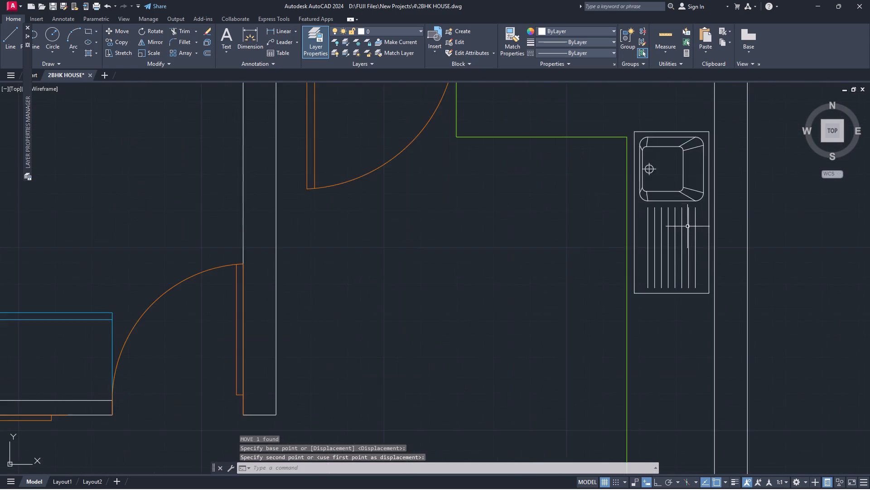
scroll(687, 226, down, 3)
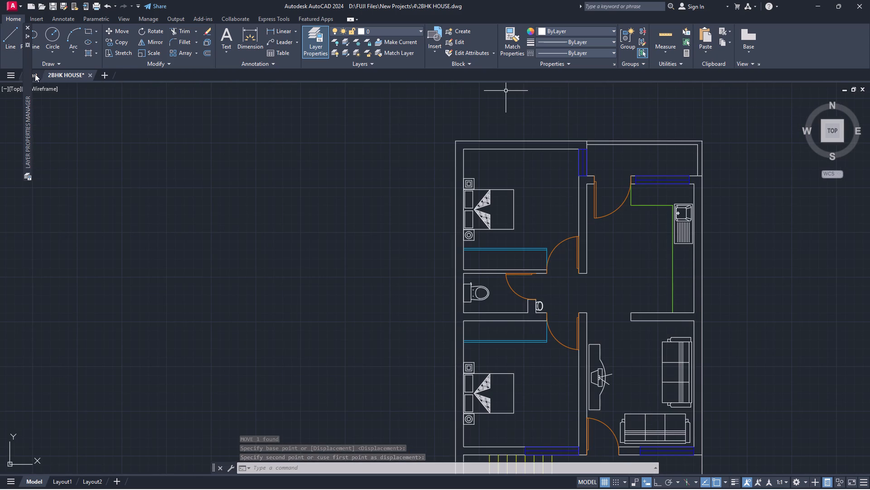
Open the recent Autocad Blocks drawing and dismiss the missing SHX files and unresolved references prompts.
click(35, 73)
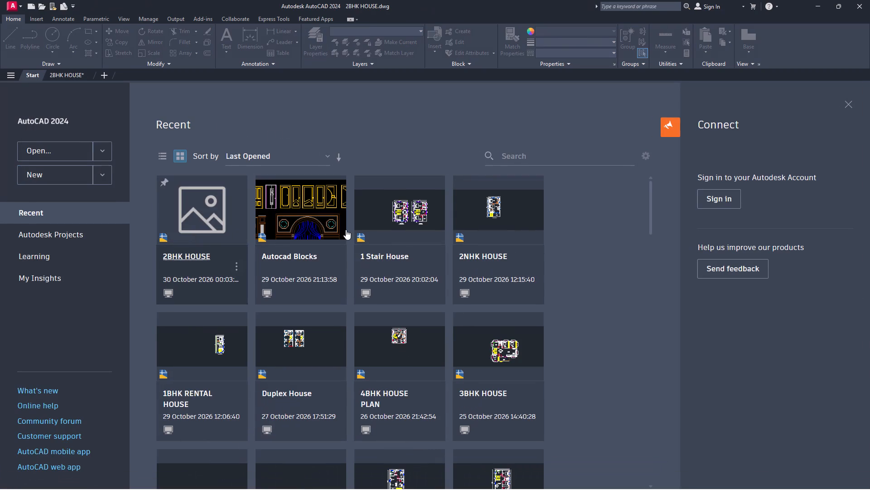
click(314, 216)
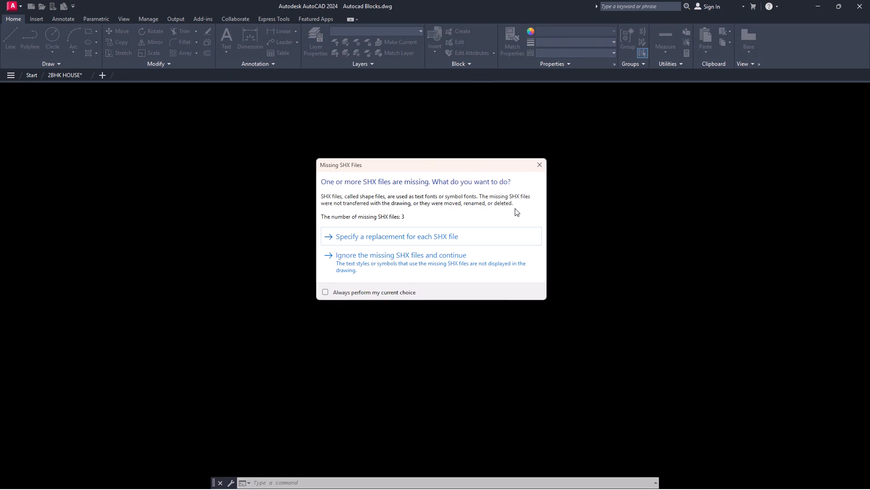
click(536, 167)
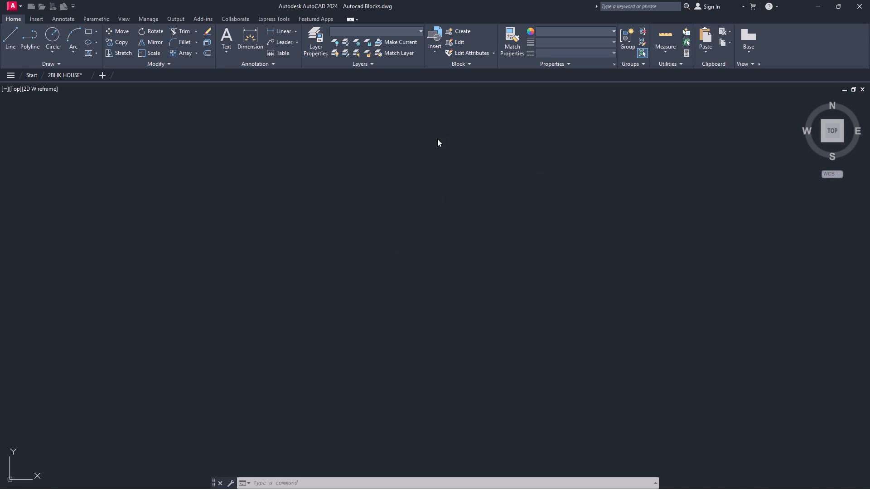
scroll(405, 142, down, 3)
scroll(475, 140, down, 1)
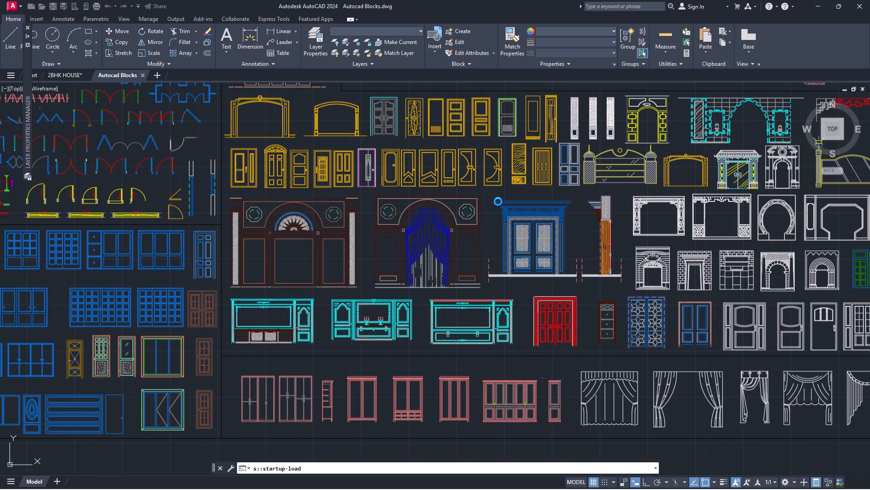
scroll(497, 201, down, 3)
scroll(523, 153, down, 1)
click(535, 175)
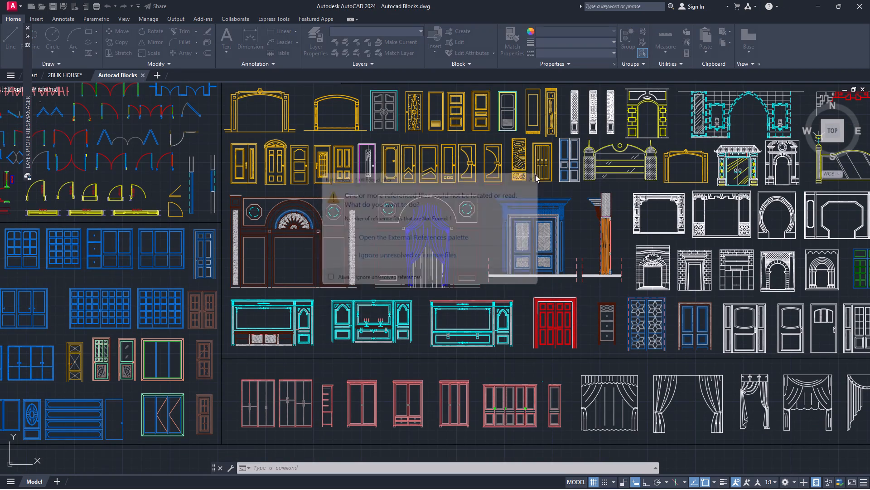
Find the kitchen appliances in the blocks library and copy the plain white four-burner cooktop with rounded corners and a control strip.
scroll(539, 162, down, 3)
scroll(585, 189, down, 4)
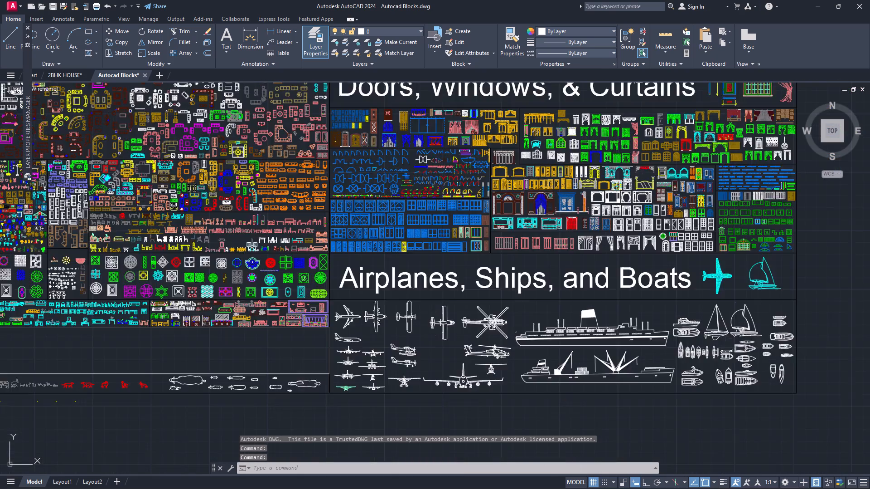
scroll(603, 149, down, 5)
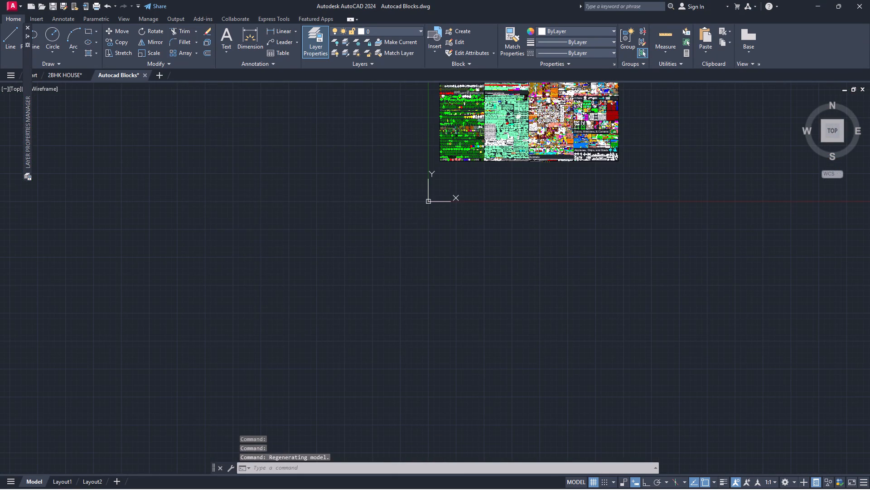
scroll(565, 84, up, 5)
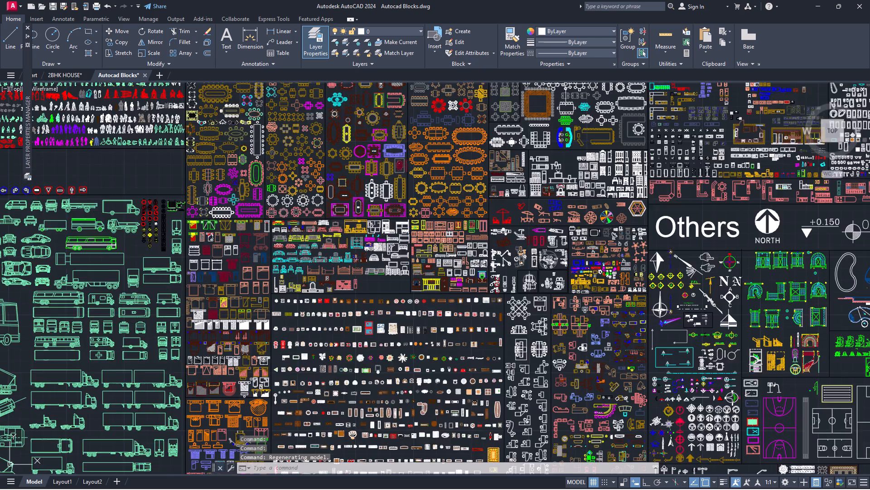
scroll(565, 84, up, 1)
scroll(750, 143, up, 2)
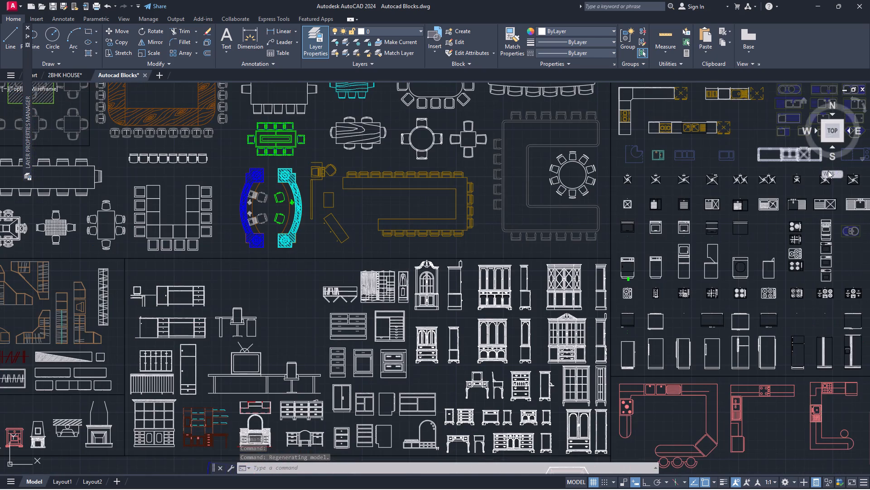
scroll(831, 262, up, 2)
scroll(819, 346, up, 2)
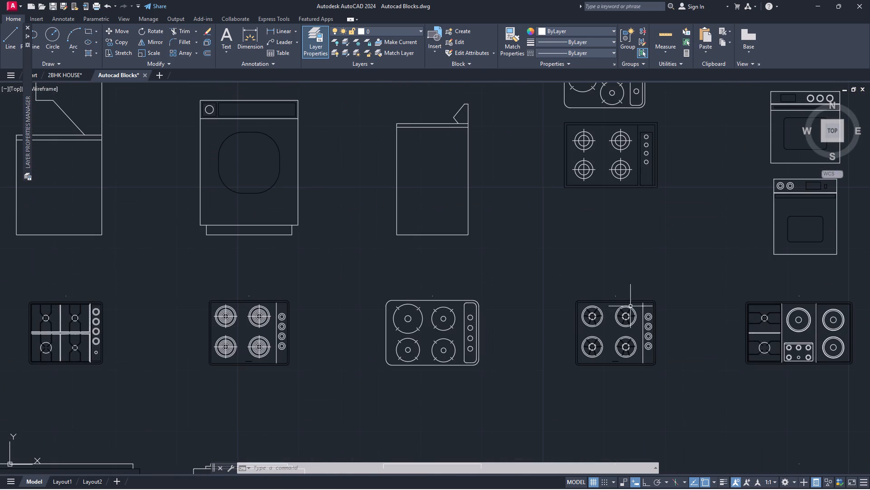
click(381, 297)
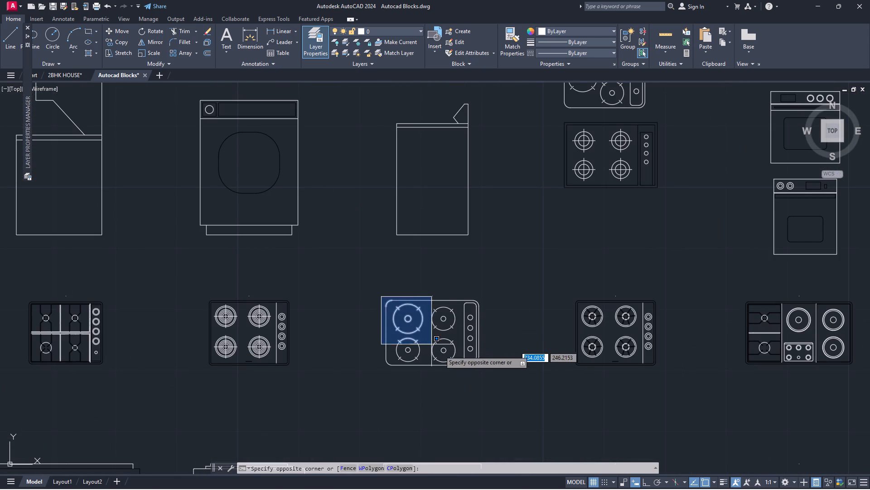
click(483, 368)
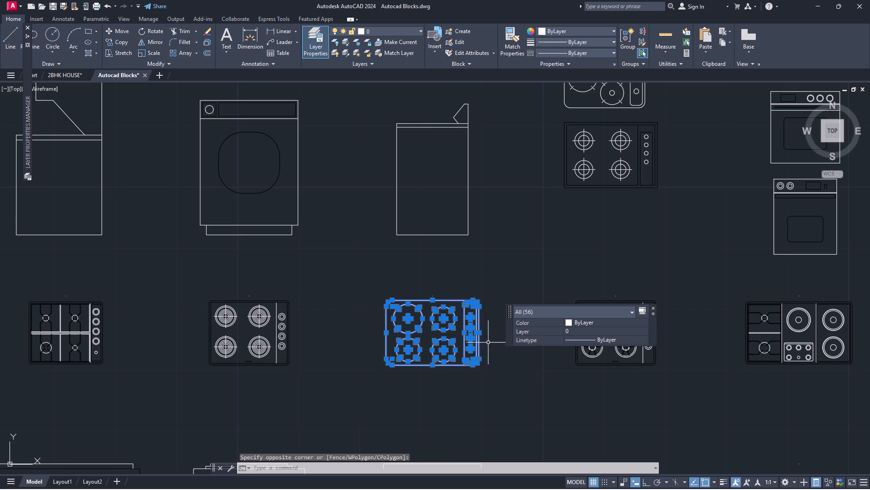
key(ctrl+c)
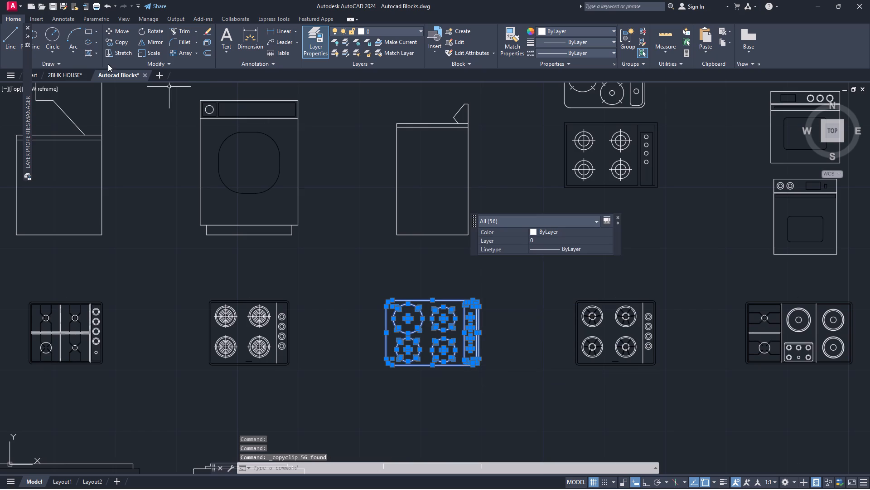
Switch to the 2BHK HOUSE drawing and paste the cooktop on the open floor west of the kitchen counter.
click(71, 78)
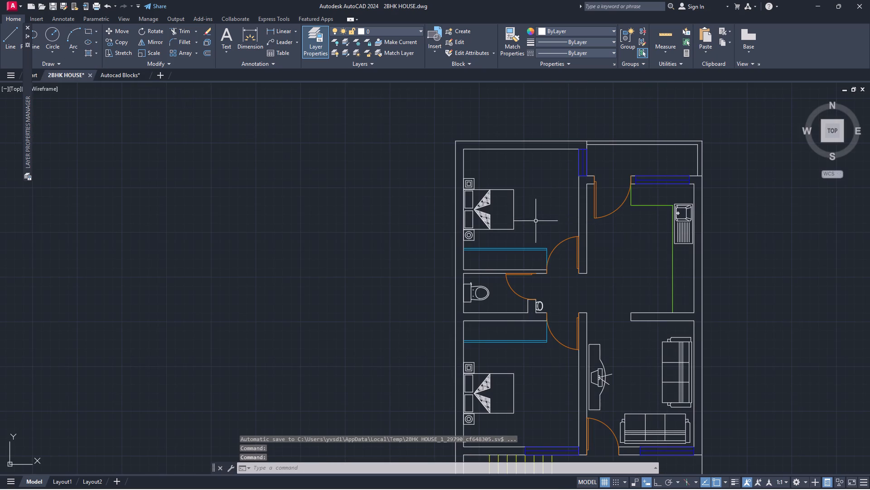
click(609, 285)
key(ctrl+v)
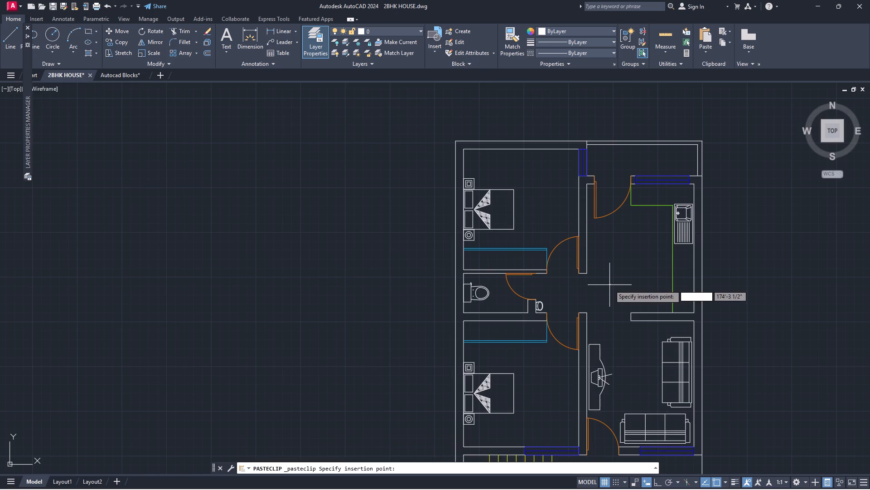
click(609, 280)
Group all the objects of the pasted cooktop.
click(605, 274)
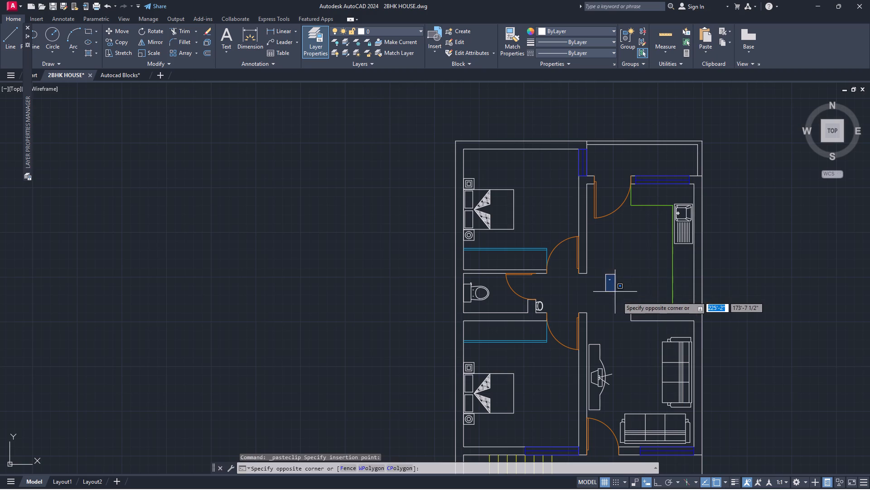
click(619, 301)
key(g)
key(Return)
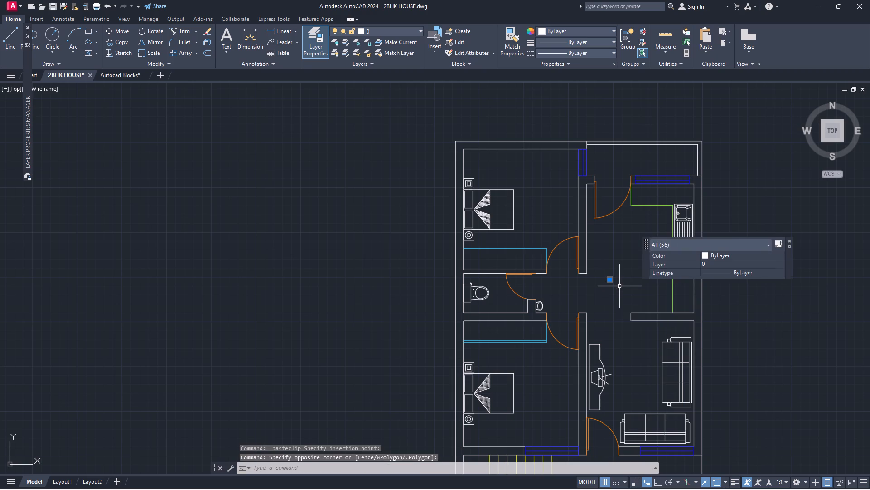
Scale the cooktop up from the midpoint of its west edge until it is about as wide as the counter is deep.
scroll(614, 253, up, 3)
scroll(600, 353, up, 2)
scroll(558, 403, up, 2)
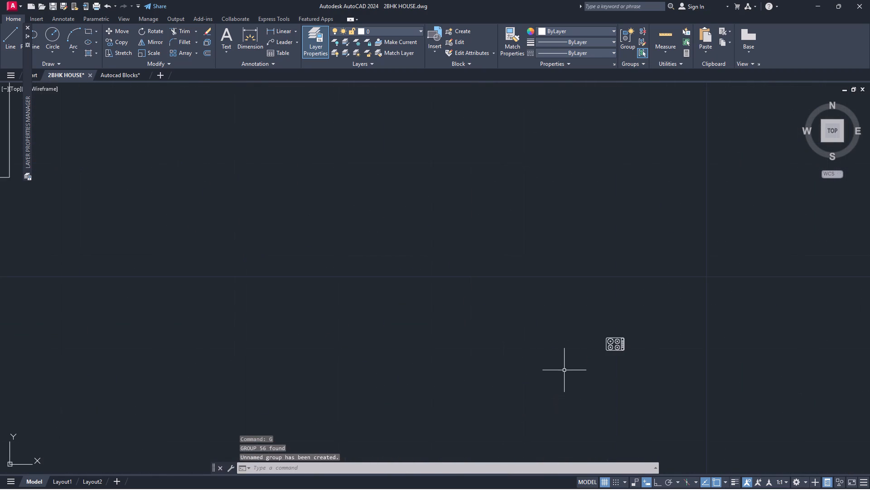
scroll(568, 349, up, 3)
click(667, 257)
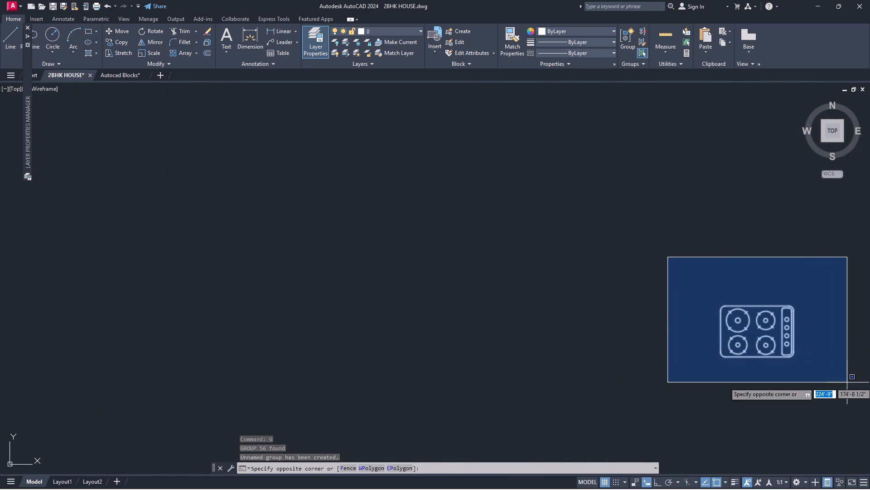
click(847, 382)
text(SC)
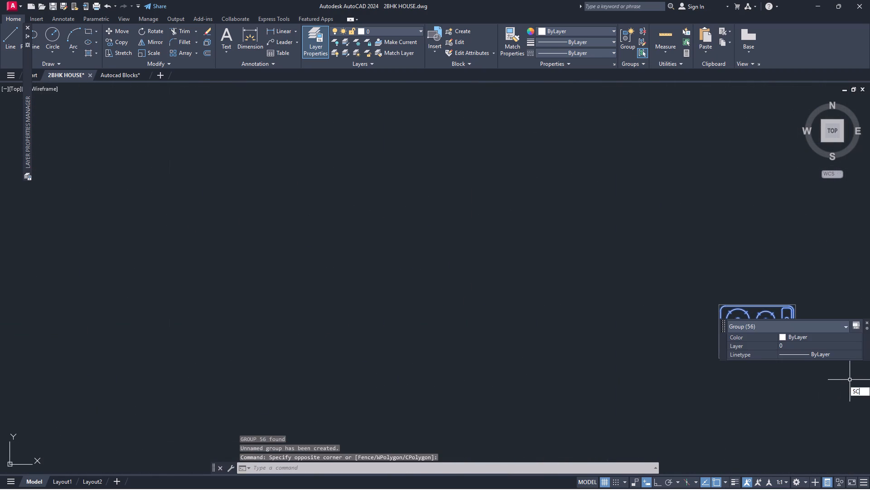
key(Return)
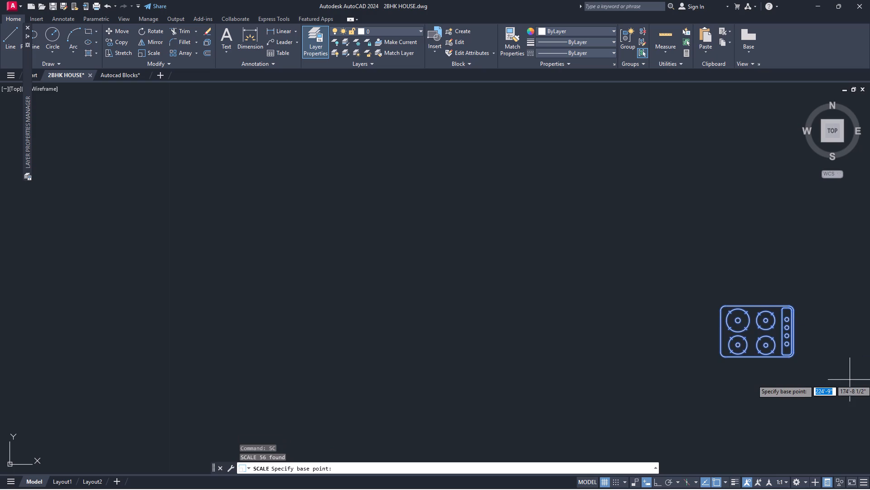
scroll(848, 308, down, 2)
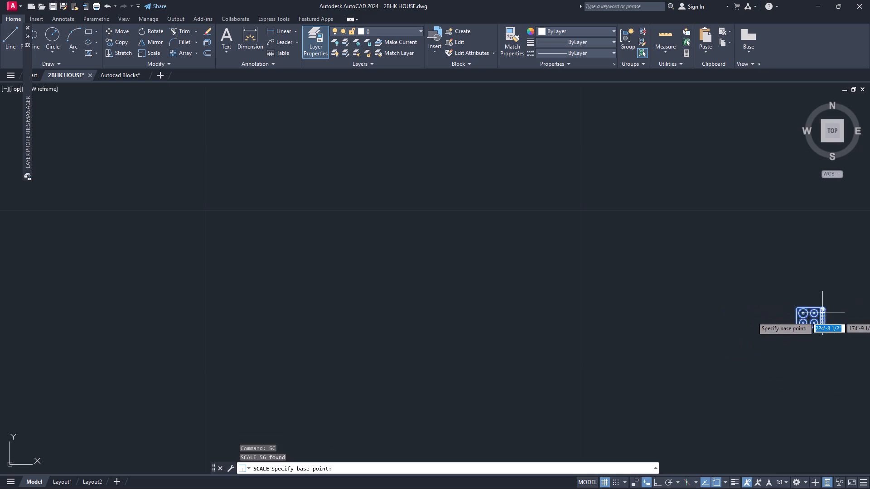
scroll(851, 292, down, 4)
scroll(790, 271, down, 4)
scroll(855, 276, up, 1)
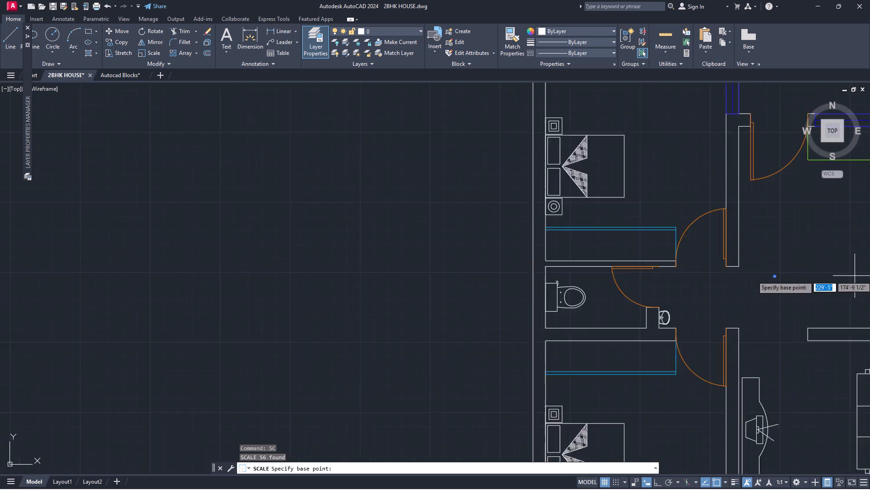
scroll(855, 276, up, 2)
scroll(799, 275, up, 3)
scroll(333, 264, up, 1)
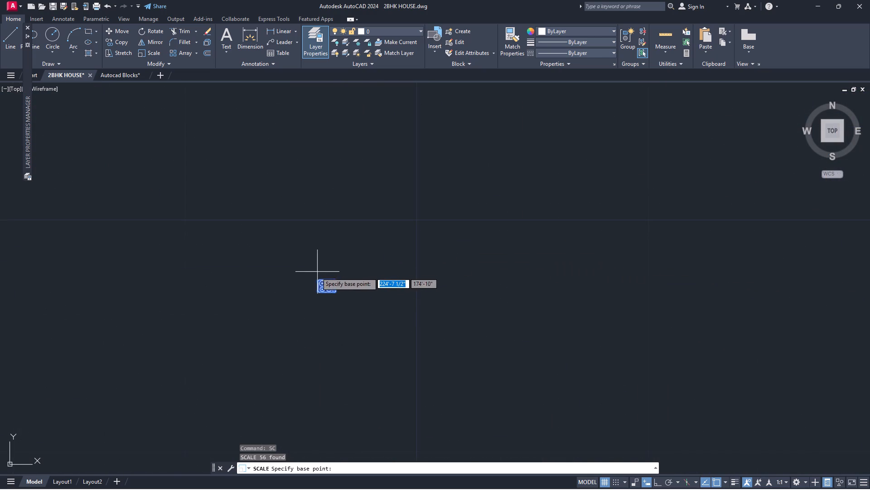
click(317, 288)
scroll(468, 284, down, 3)
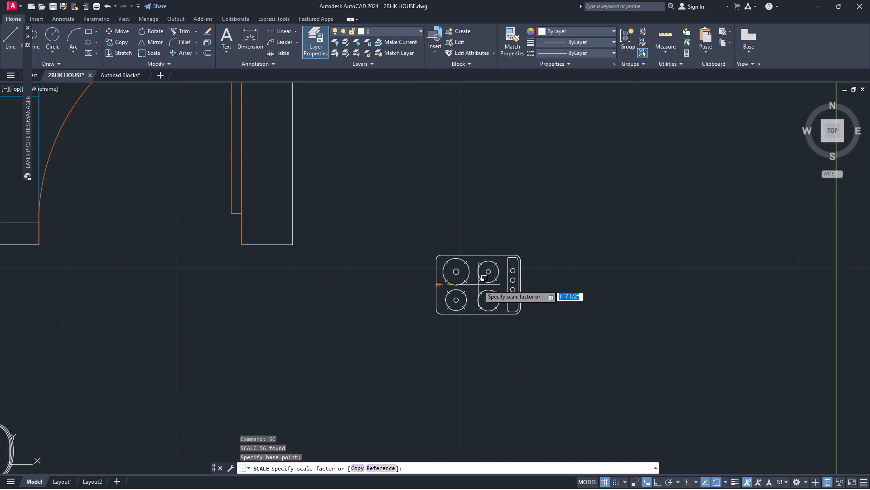
scroll(517, 275, down, 3)
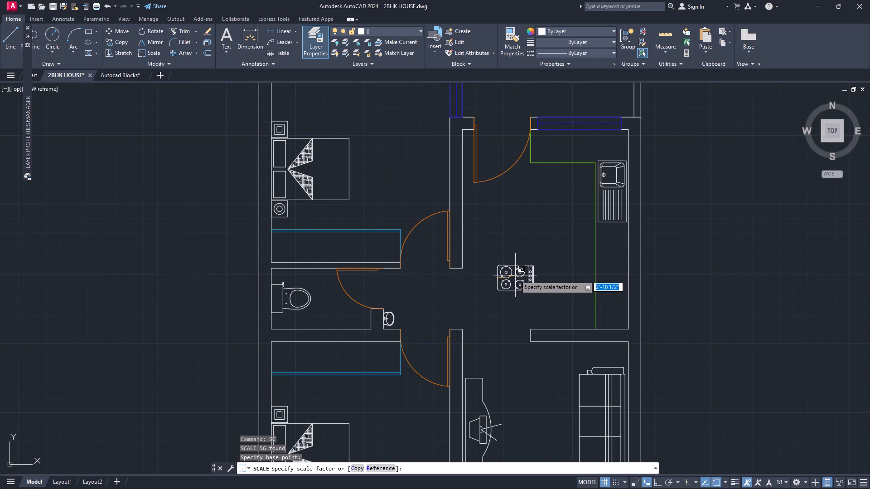
click(514, 276)
Rotate the cooktop a half turn about its southwest corner, with Ortho on, so its control strip faces west.
click(498, 257)
click(544, 296)
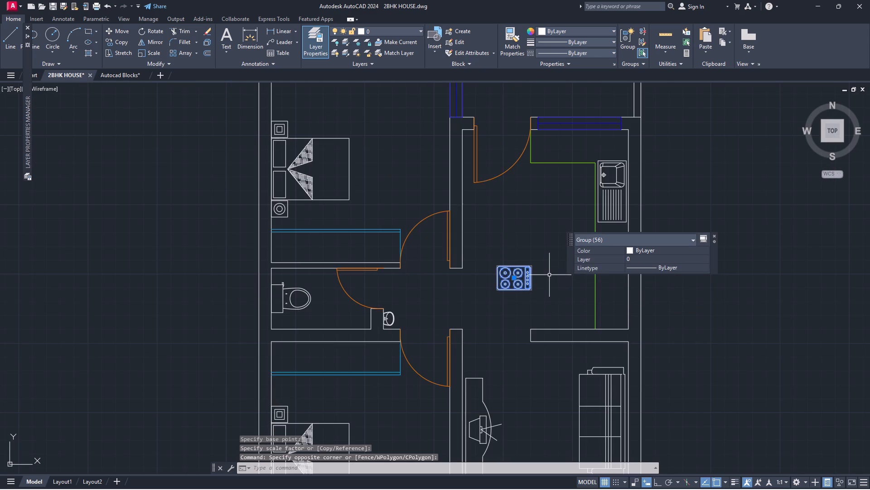
key(r)
key(o)
key(Return)
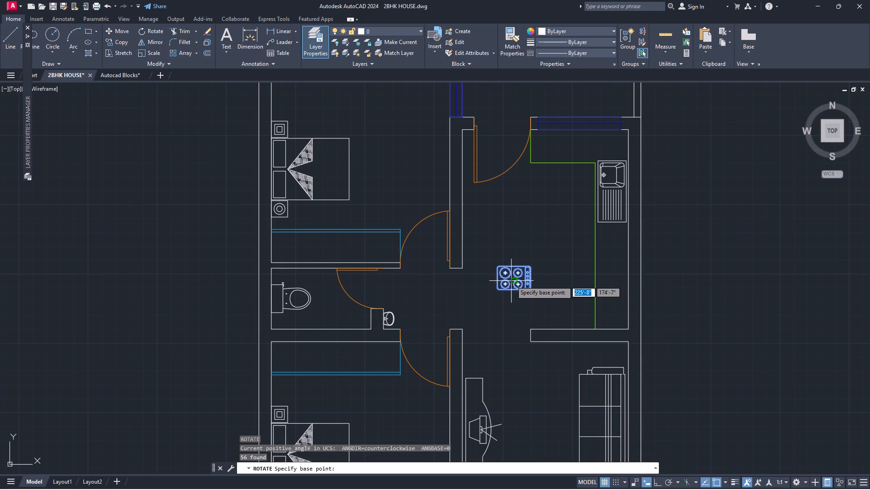
click(500, 291)
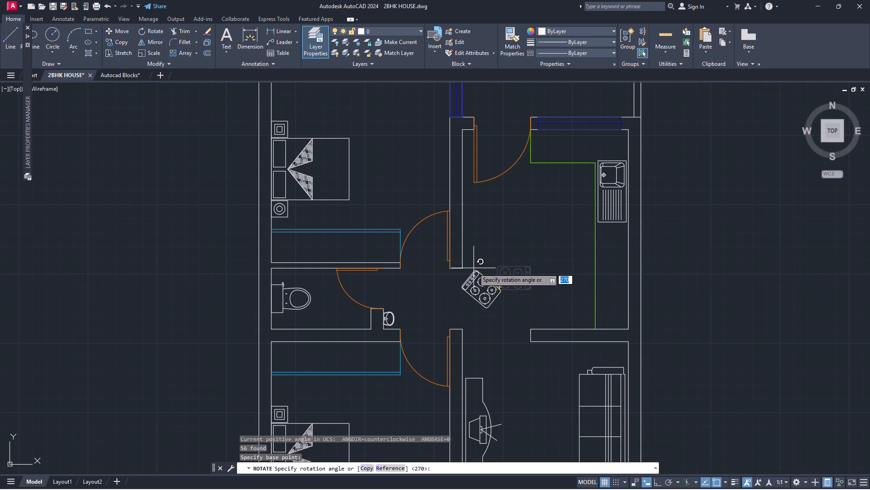
key(F8)
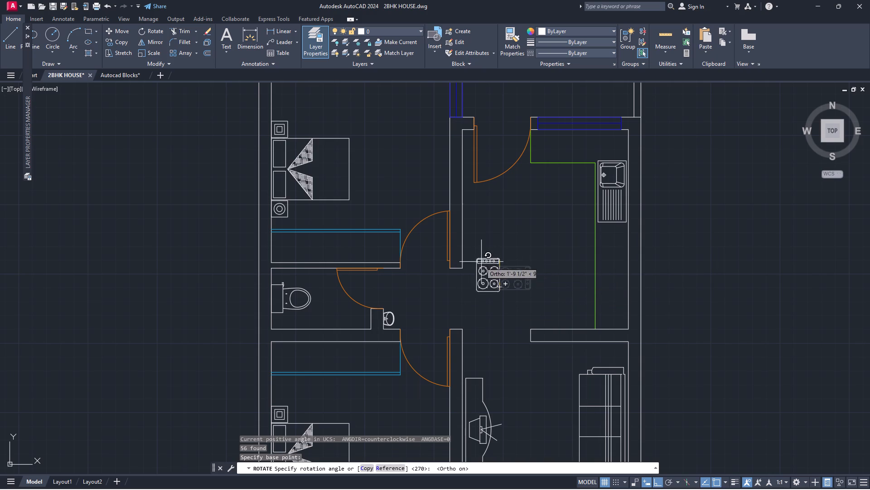
click(468, 296)
Select the rotated cooktop.
drag(459, 284, 463, 285)
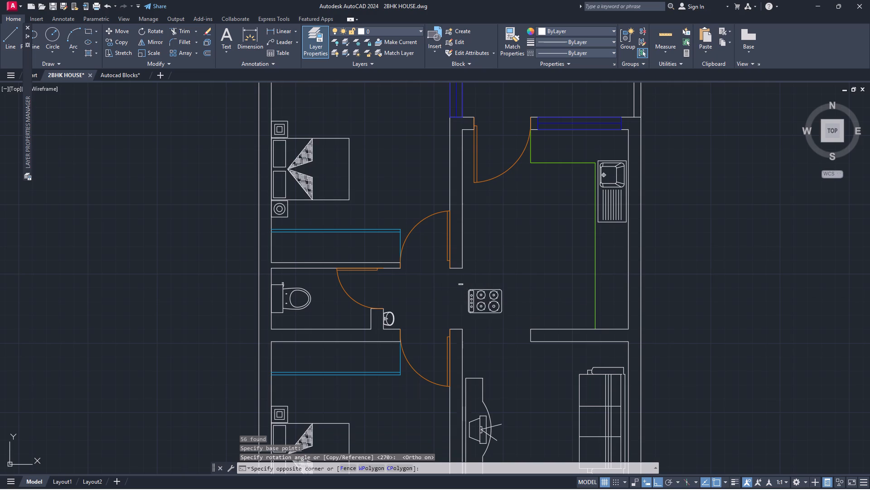
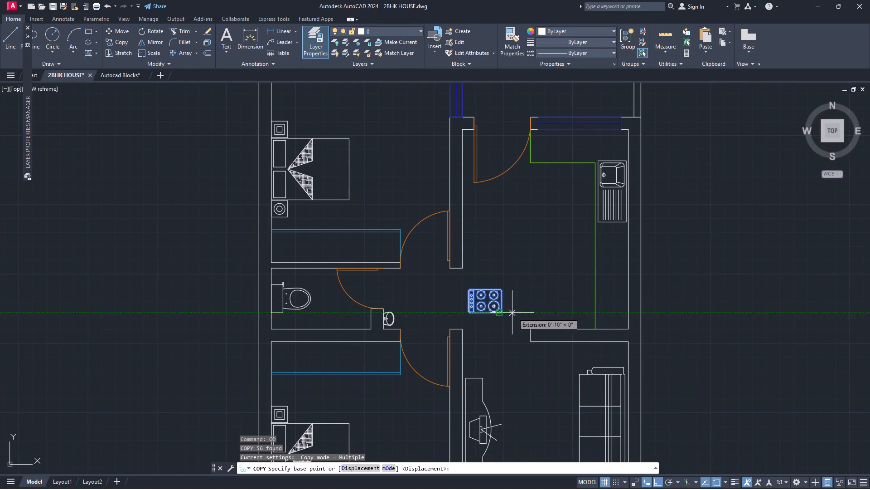
Copy the four-burner stove by its side edge onto the kitchen counter, against the outer wall below the sink.
click(503, 303)
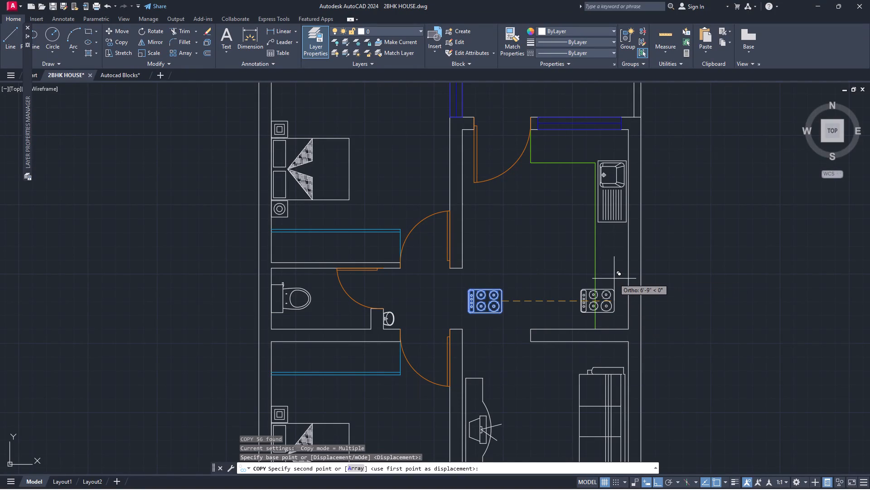
key(F8)
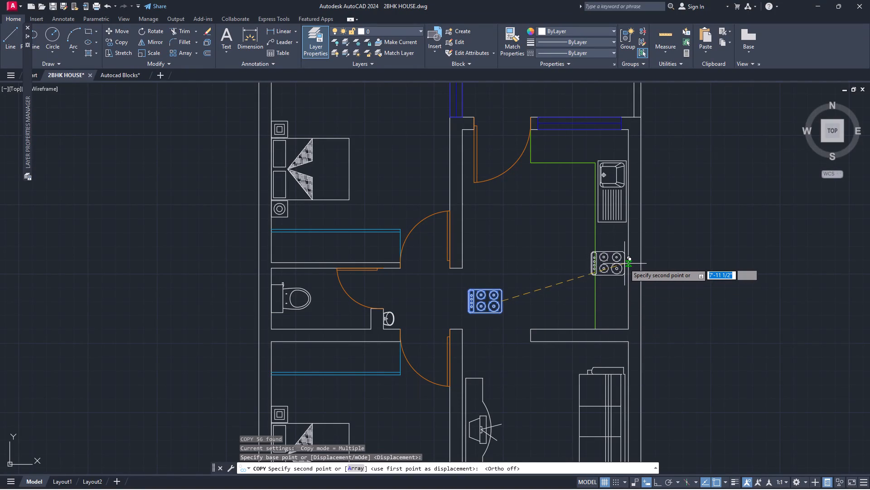
scroll(625, 263, up, 2)
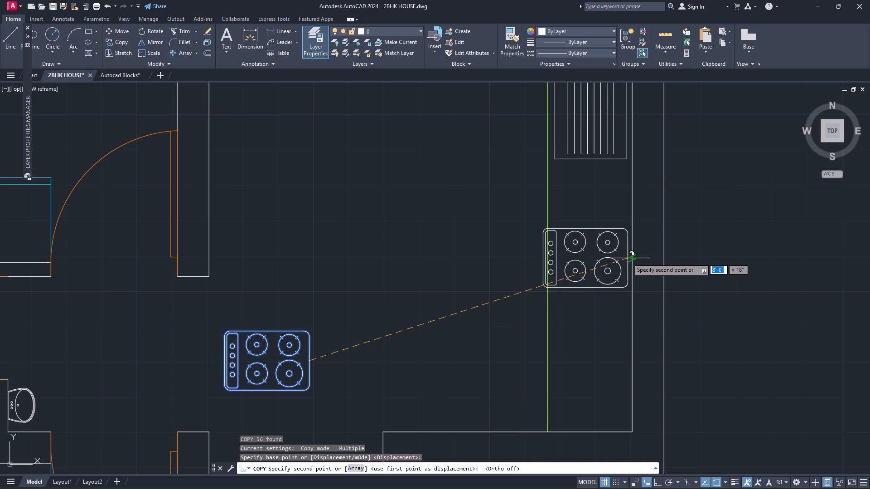
scroll(625, 264, up, 2)
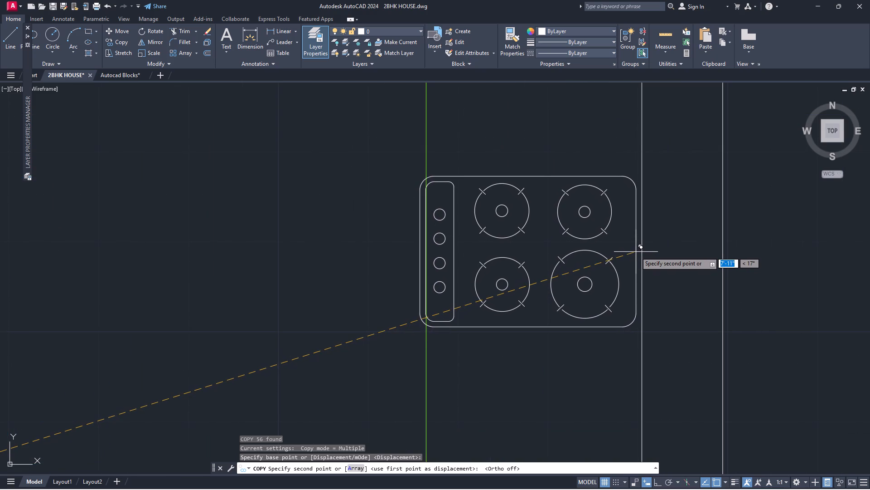
click(636, 252)
scroll(610, 334, down, 2)
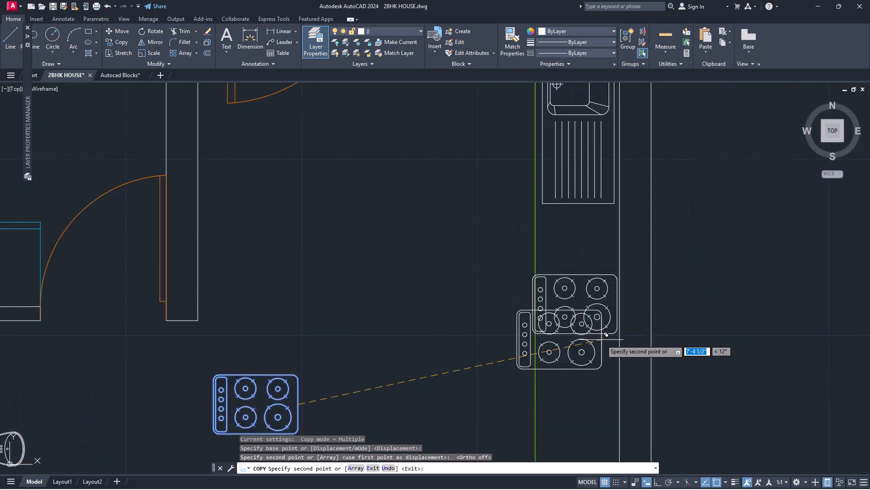
scroll(601, 340, down, 1)
key(Escape)
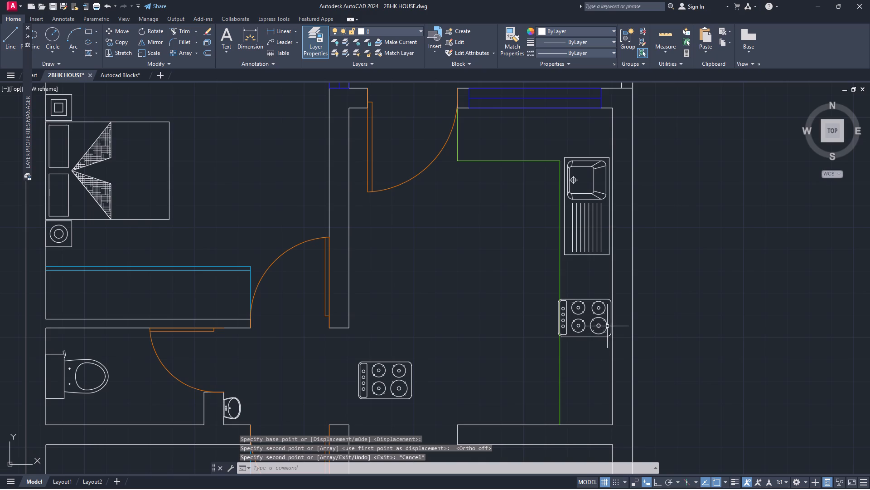
Scale the copied stove down freehand about its wall-side edge so it fits within the kitchen counter's depth.
click(605, 325)
click(591, 348)
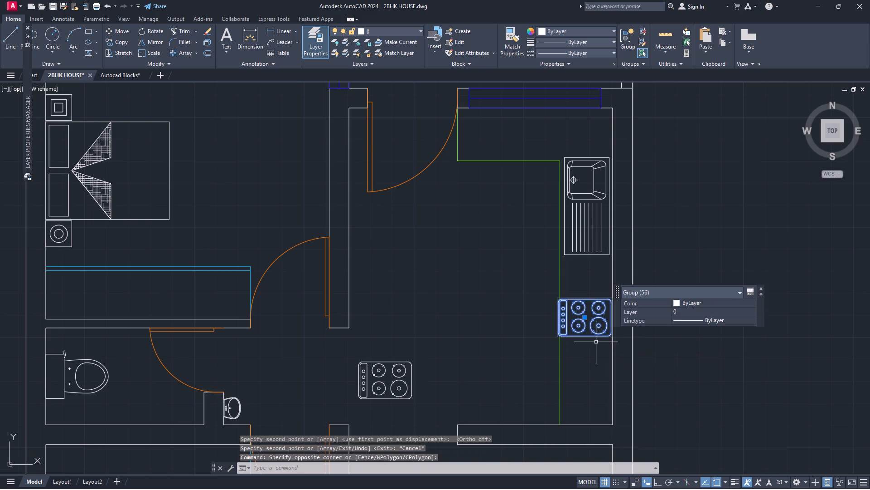
text(SC)
key(Return)
scroll(601, 328, up, 3)
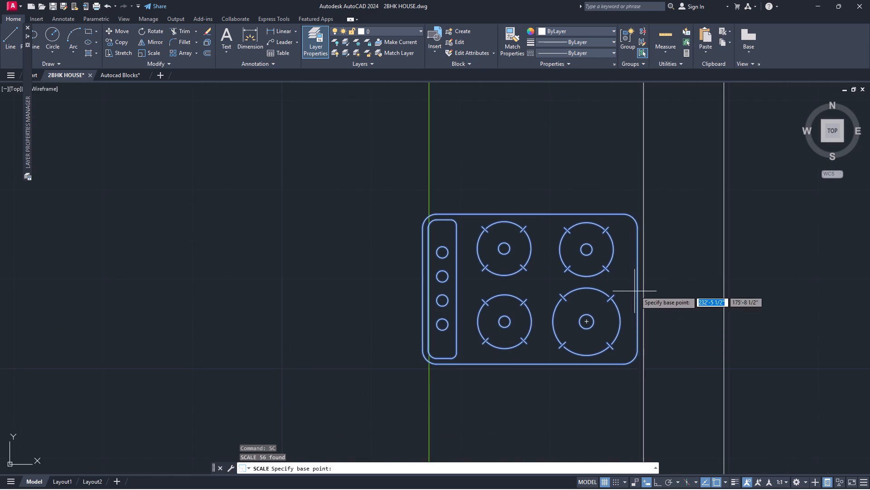
click(637, 289)
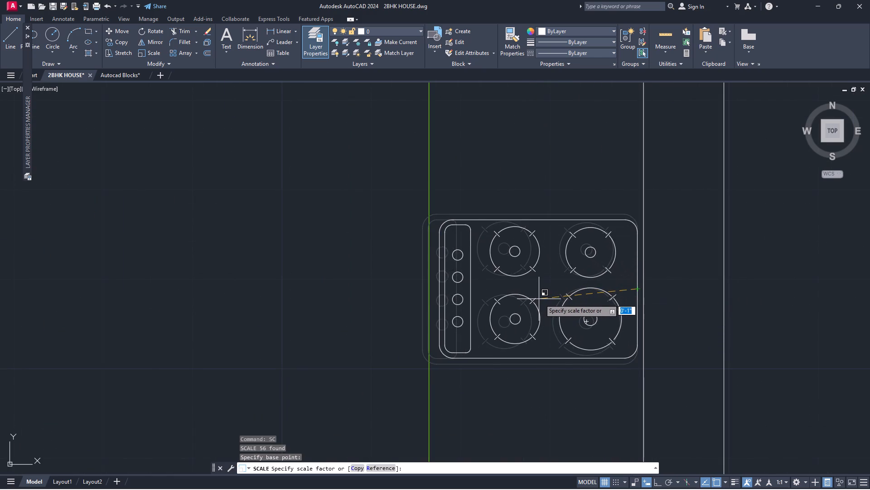
click(540, 299)
scroll(469, 279, down, 4)
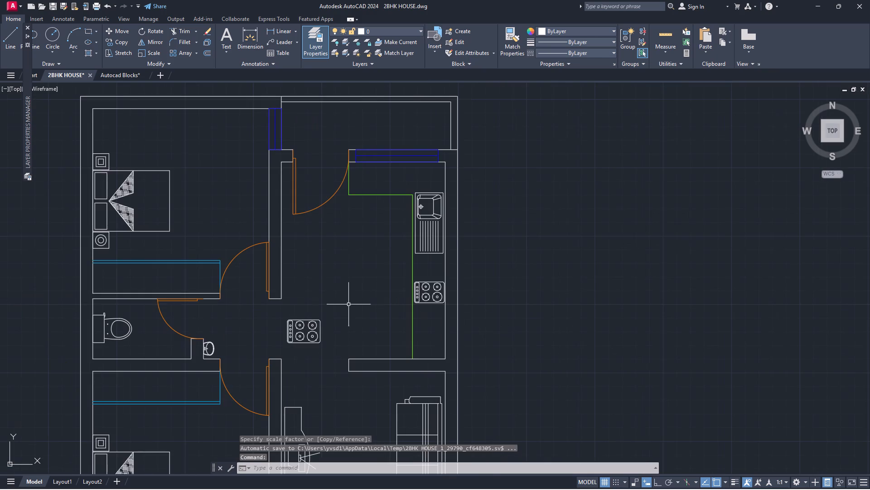
Delete the original stove standing in the open floor area beside the kitchen.
click(341, 323)
click(298, 335)
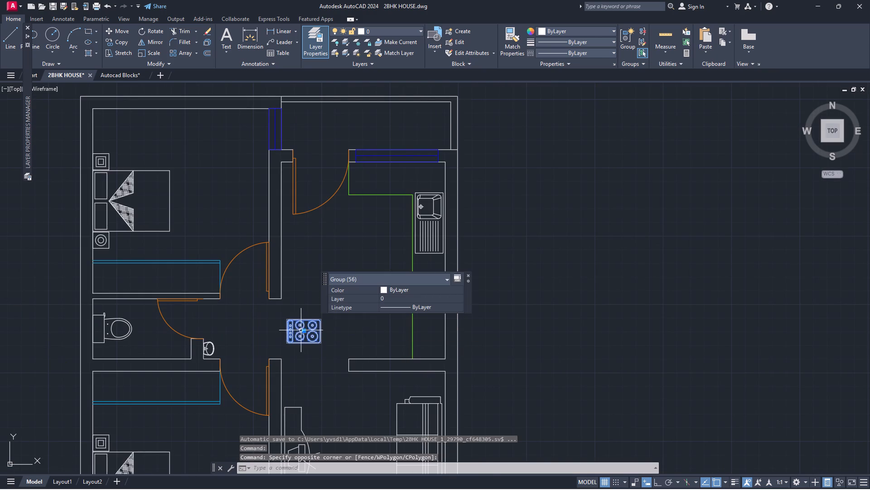
key(Delete)
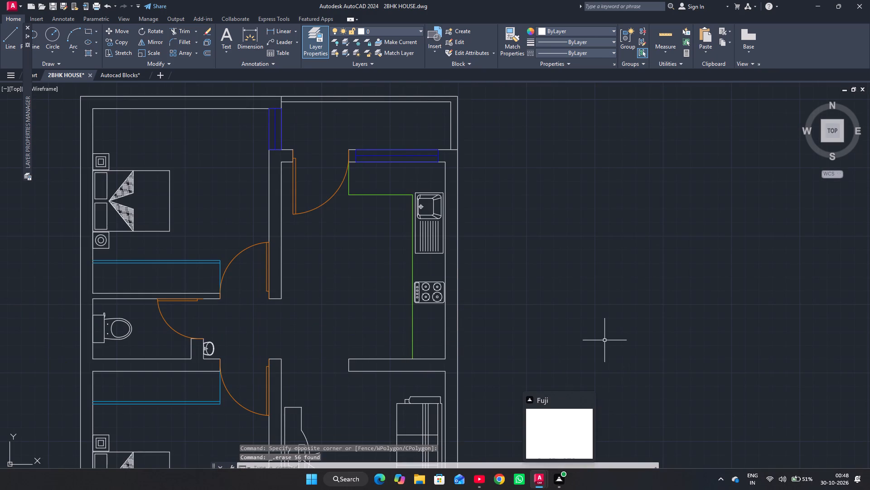
Draw a narrow upright rectangle as a coffee table between the TV unit and the sofas in the living room.
scroll(585, 222, down, 3)
scroll(575, 204, up, 1)
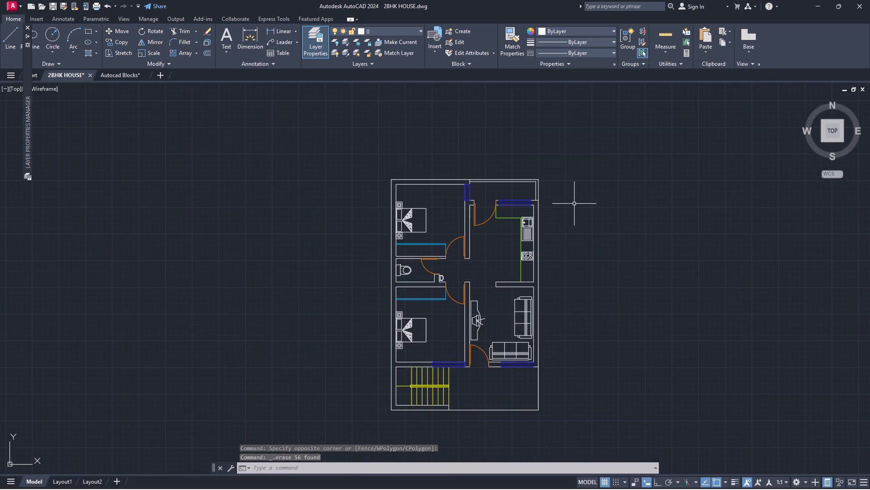
scroll(574, 204, up, 1)
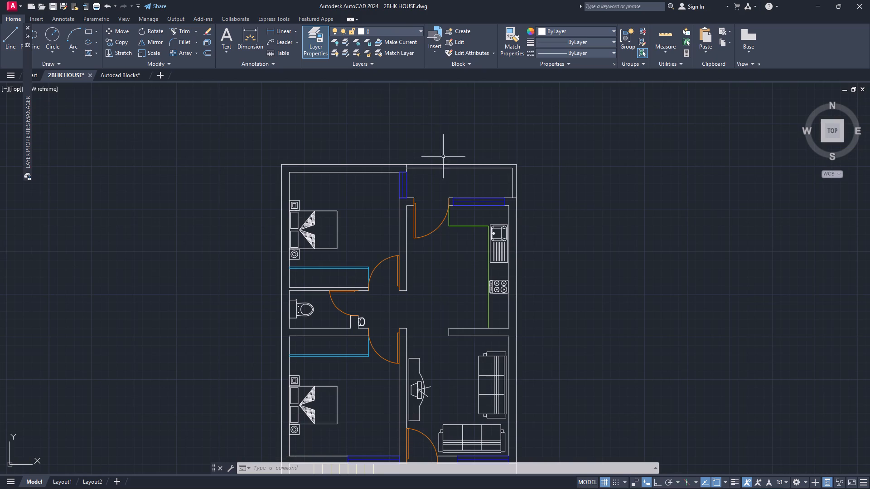
key(r)
key(e)
key(c)
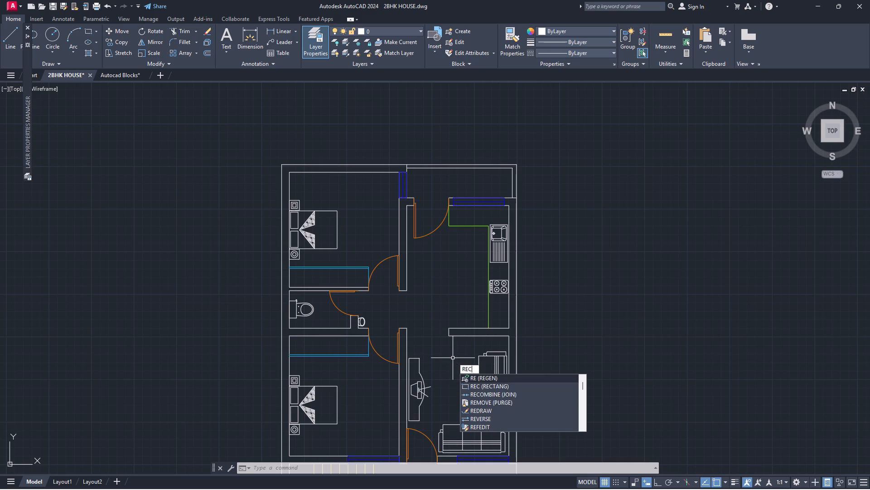
key(Return)
scroll(454, 361, down, 2)
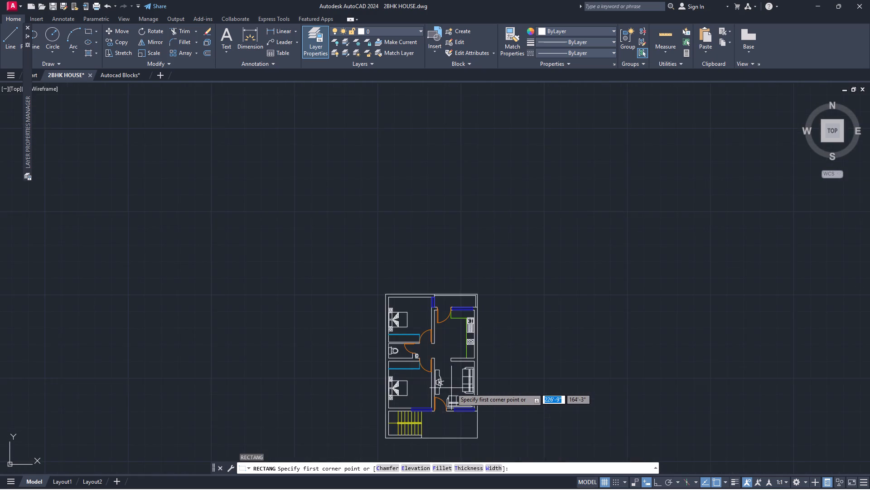
scroll(451, 389, up, 2)
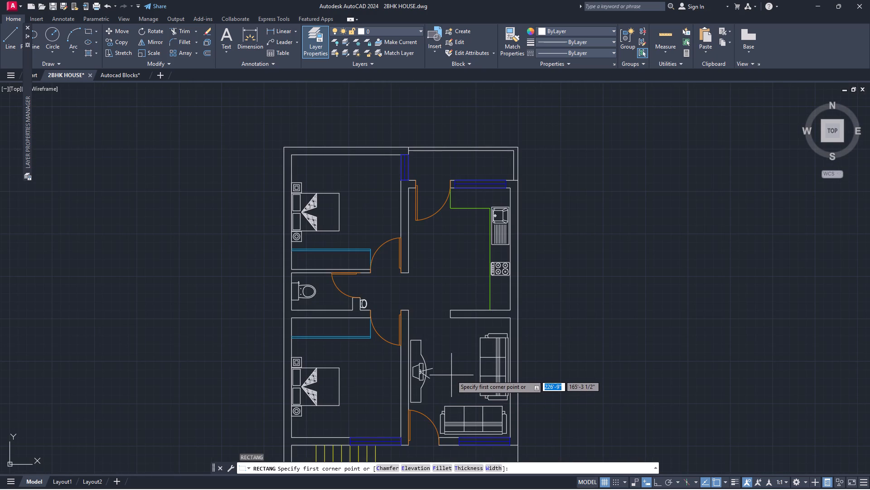
click(449, 348)
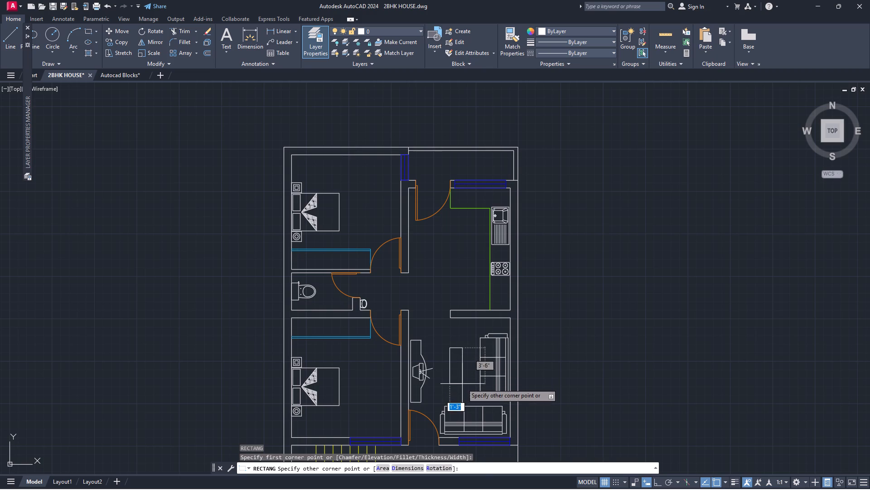
click(464, 389)
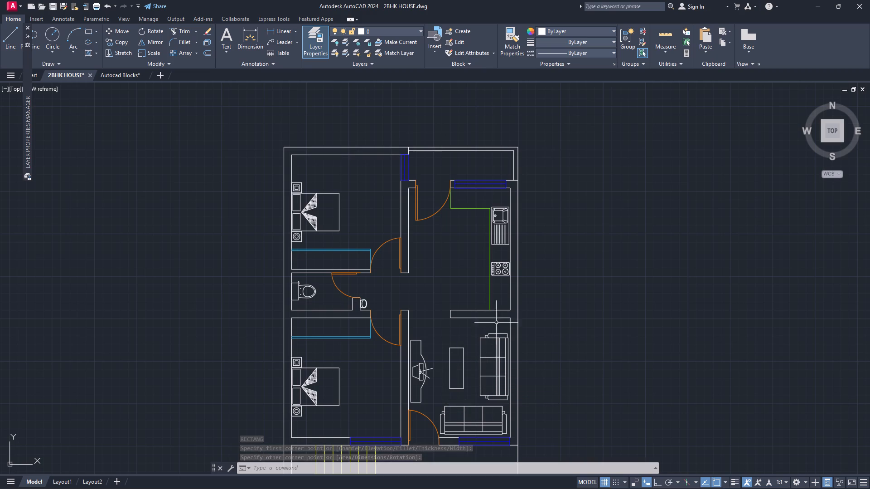
scroll(480, 278, down, 2)
scroll(481, 279, up, 1)
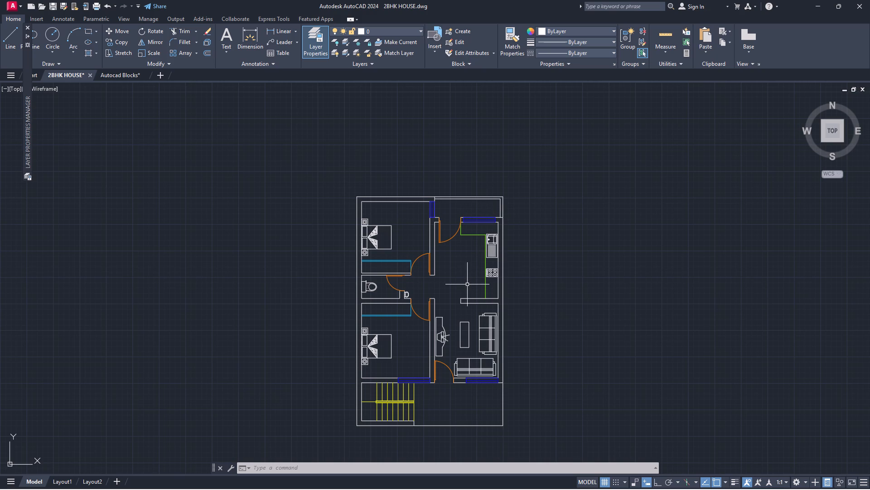
key(Escape)
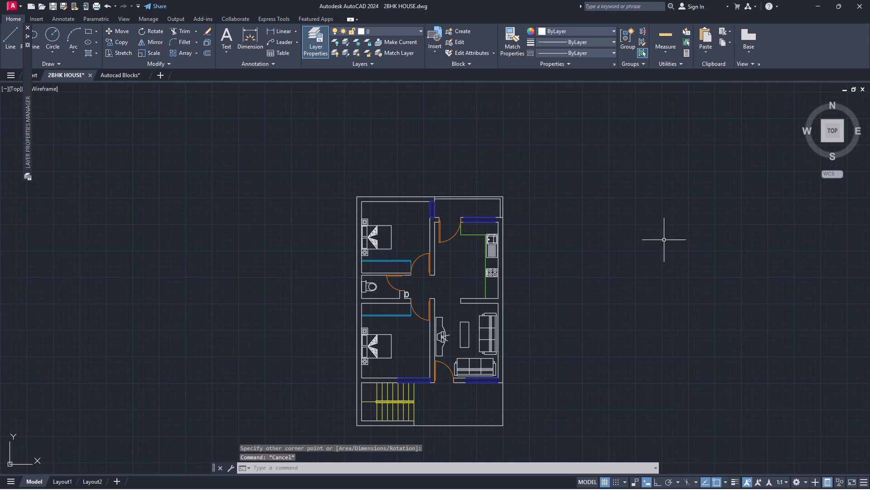
Start the Multiline Text command for labelling the floor plan.
click(59, 16)
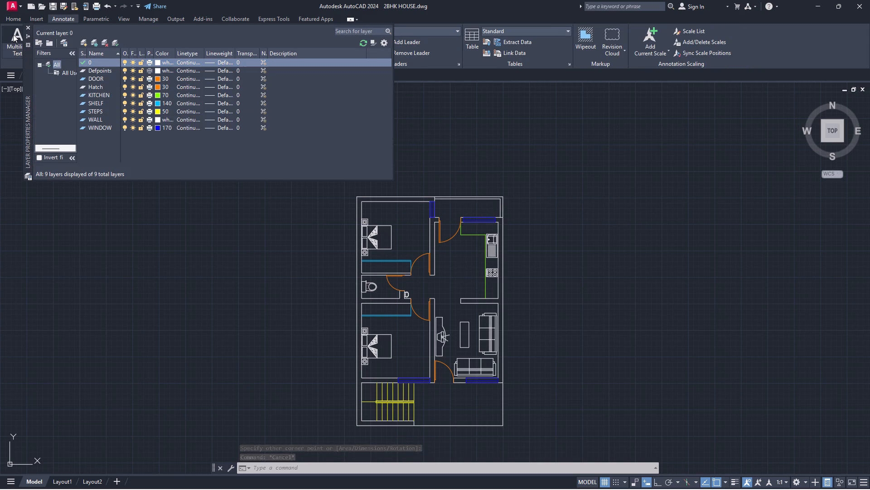
click(13, 34)
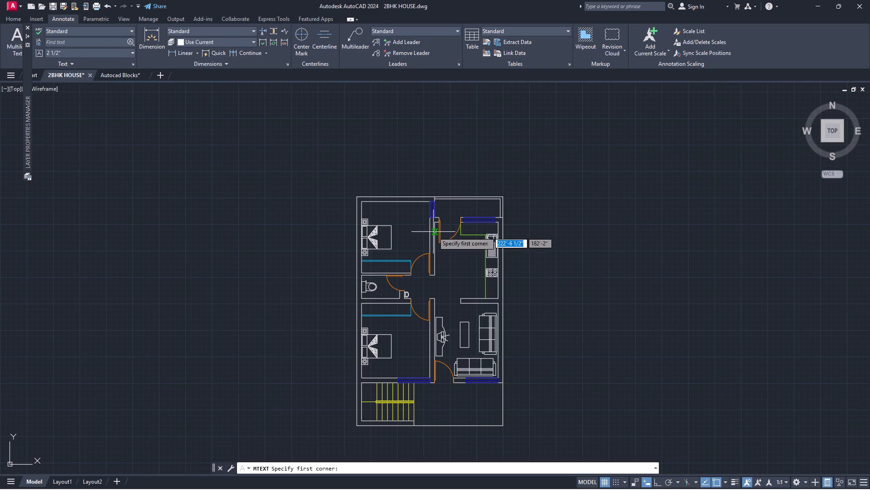
click(9, 49)
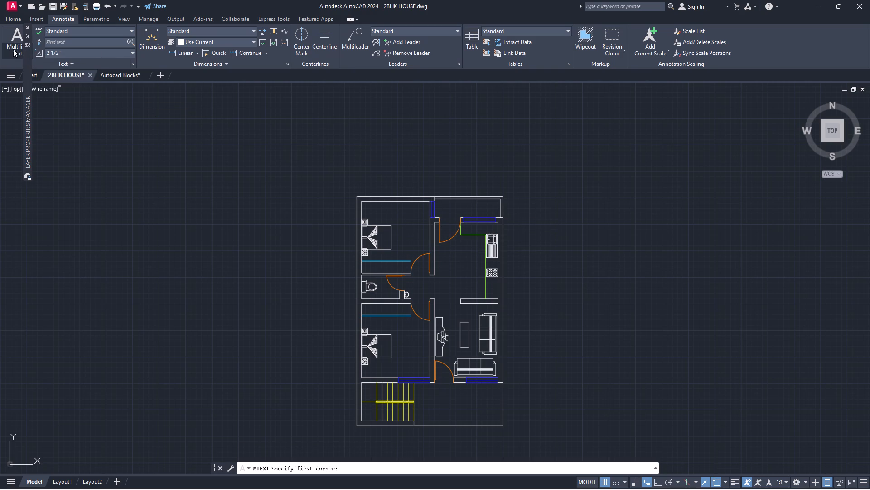
click(17, 49)
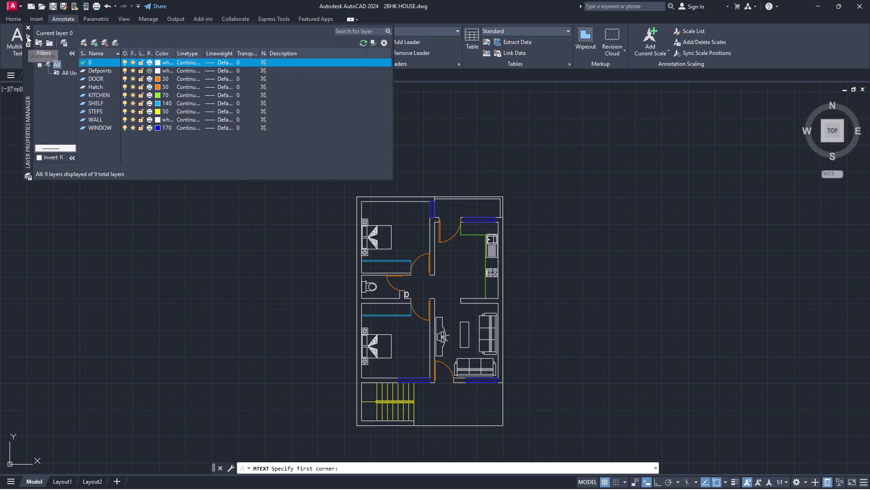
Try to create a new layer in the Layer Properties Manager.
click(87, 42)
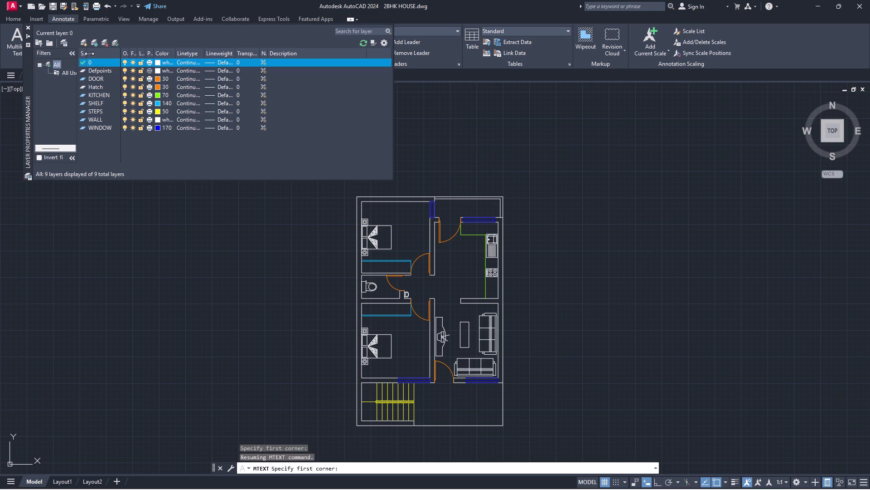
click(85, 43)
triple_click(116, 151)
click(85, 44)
Make DOOR the current layer.
click(97, 73)
double_click(99, 69)
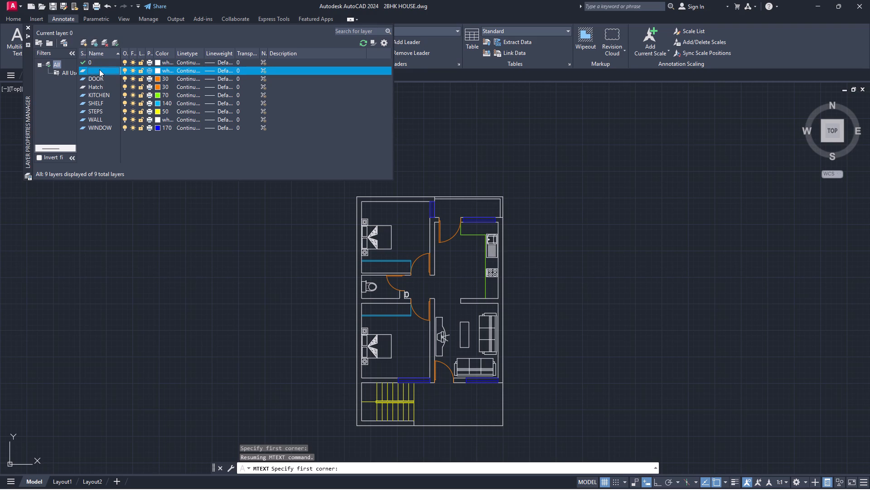
double_click(97, 81)
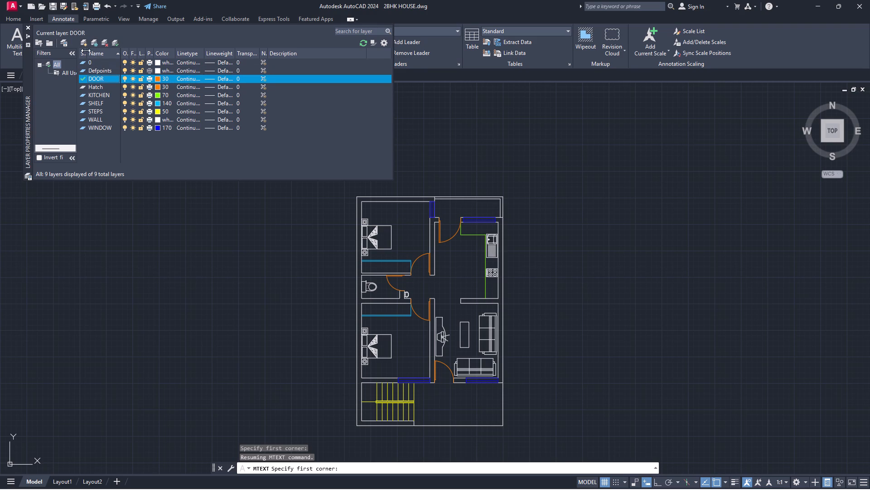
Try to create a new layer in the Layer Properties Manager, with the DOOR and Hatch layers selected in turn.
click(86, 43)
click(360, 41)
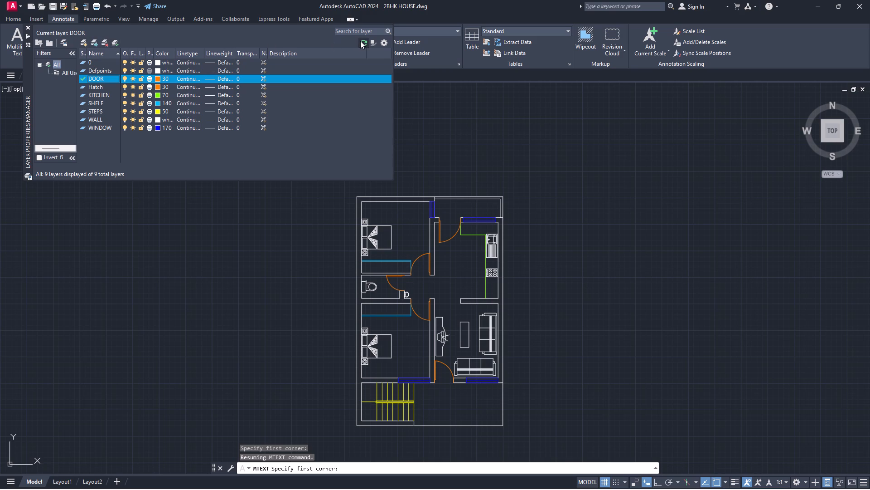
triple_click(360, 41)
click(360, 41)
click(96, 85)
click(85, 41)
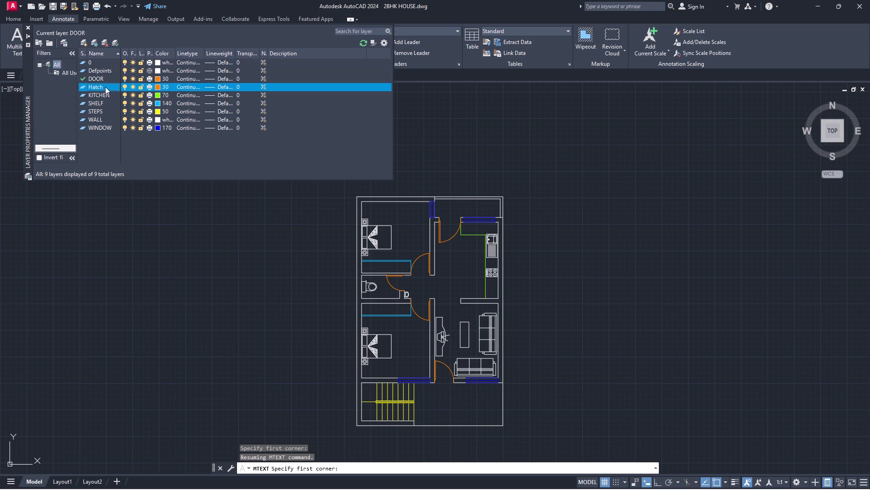
Make layer 0 the current layer and close the Layer Properties Manager.
double_click(104, 65)
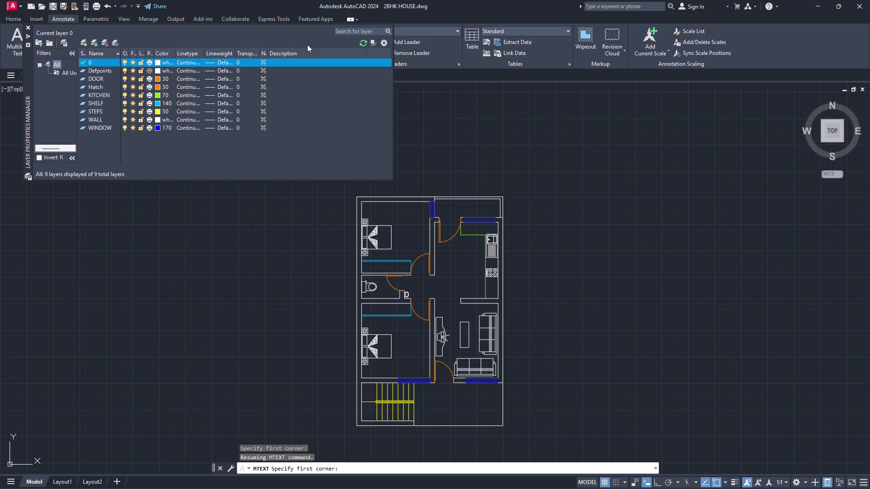
click(28, 25)
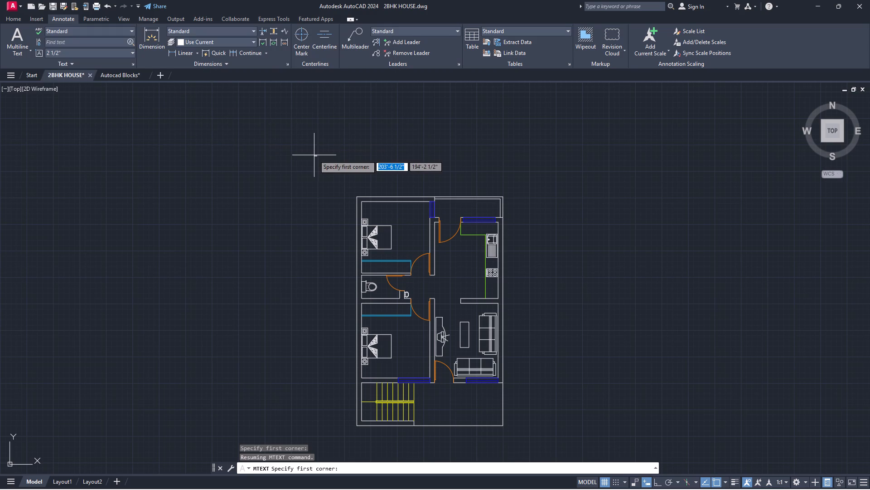
Add centred multiline text beside the bed in the upper bedroom reading BED ROOM with 10'-9"X11'-3" on the second line.
click(26, 32)
scroll(407, 219, up, 1)
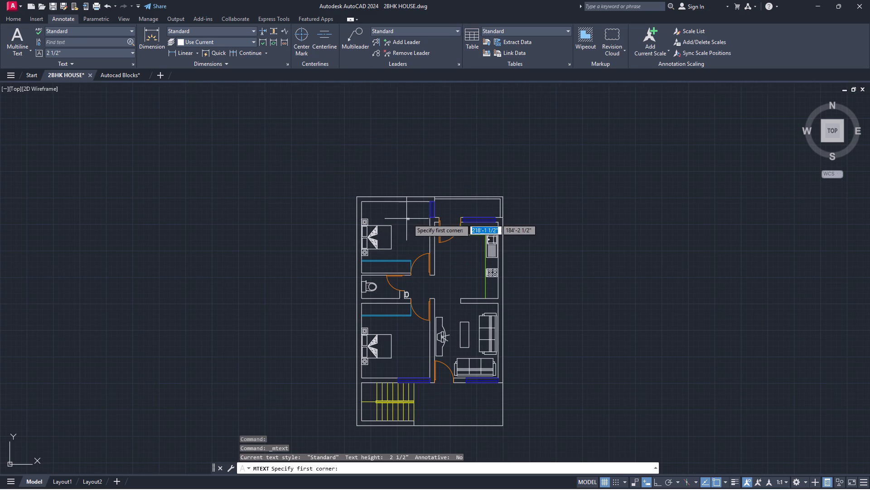
scroll(408, 219, up, 1)
click(395, 238)
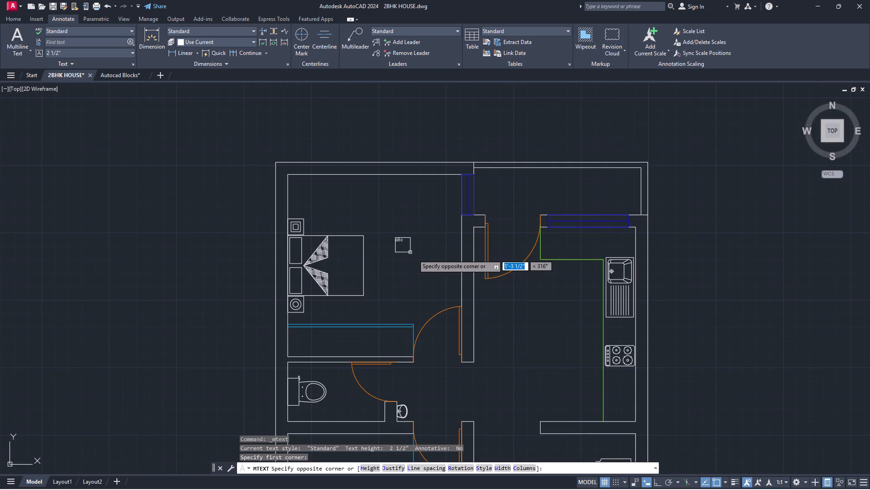
click(445, 261)
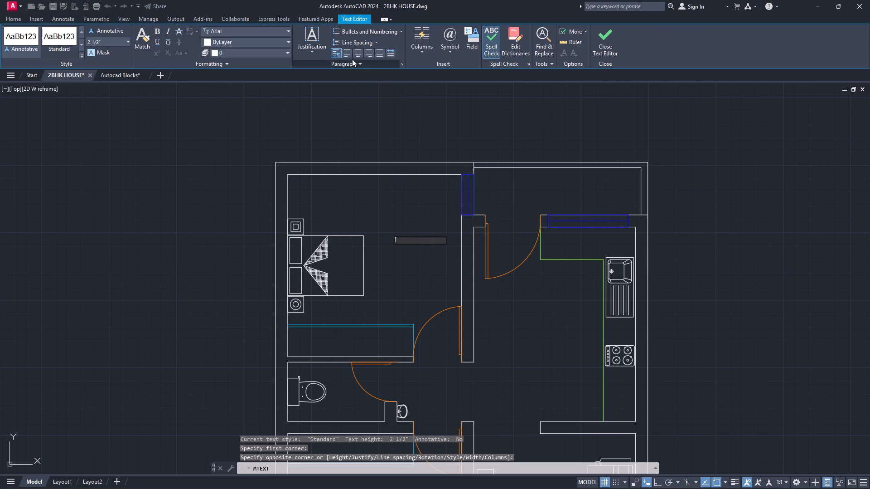
click(358, 53)
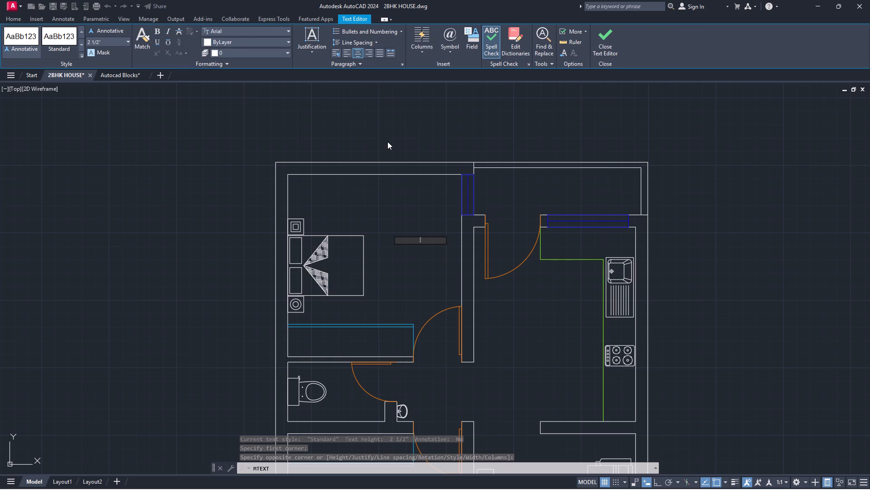
text(BED)
key(space)
text(ROOM)
key(Return)
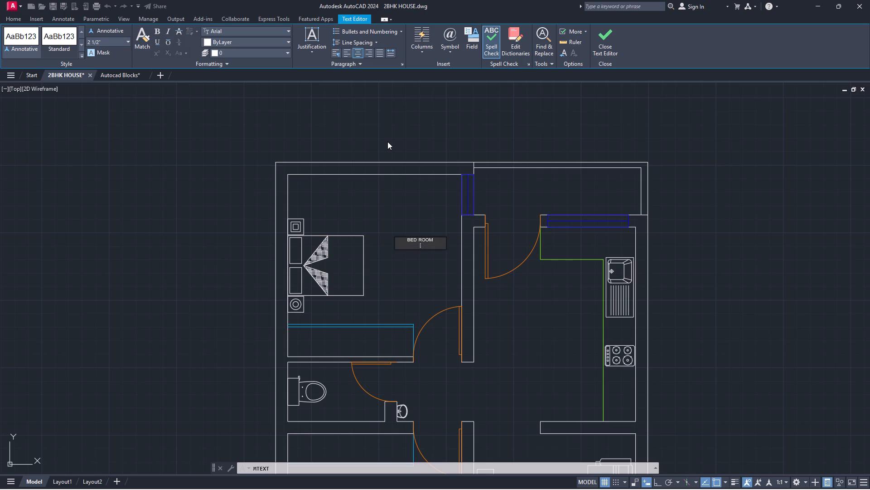
text(10'-)
key(9)
text(''X)
key(space)
key(BackSpace)
text(11'-)
text(3'')
click(403, 194)
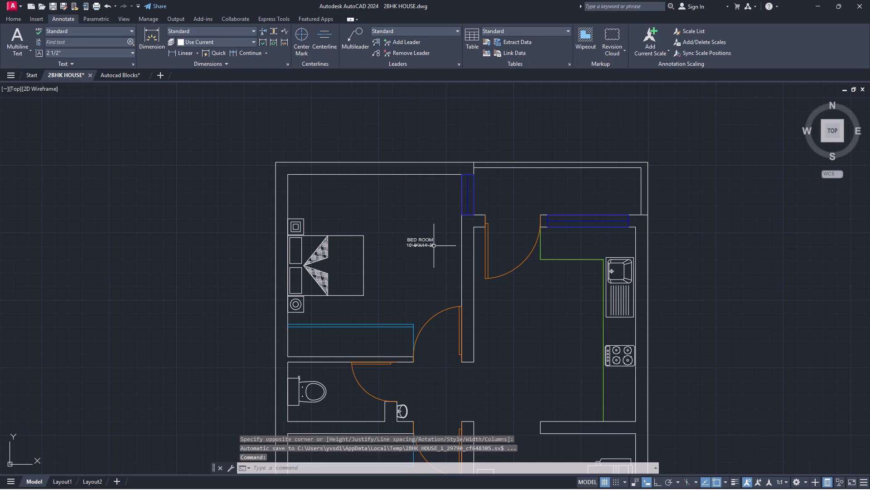
Set the text height of the upper bedroom label to 5".
click(421, 237)
click(517, 233)
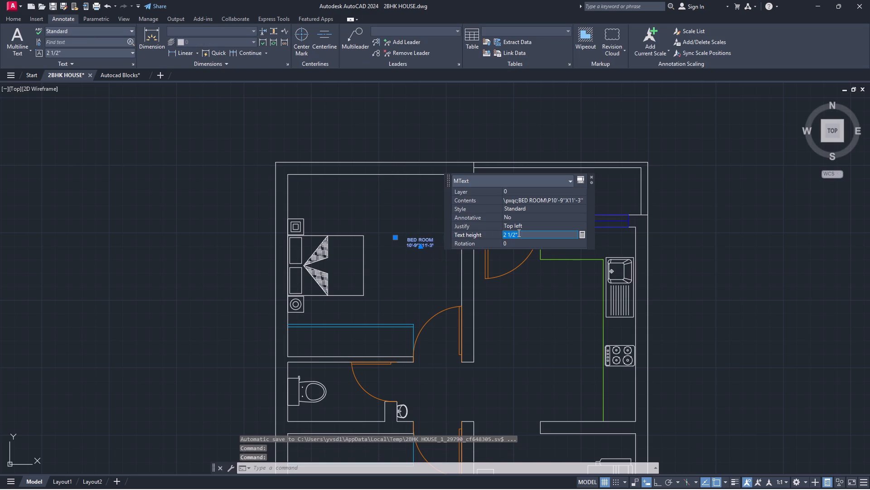
key(5)
key(Return)
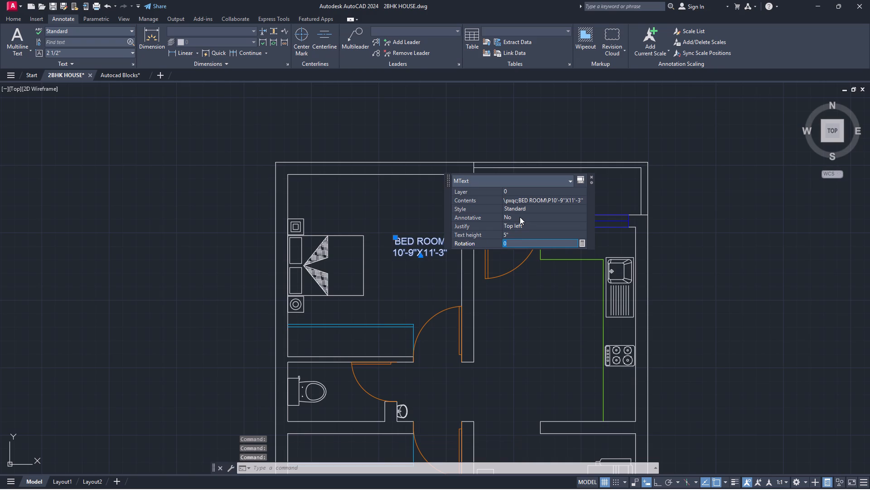
key(Escape)
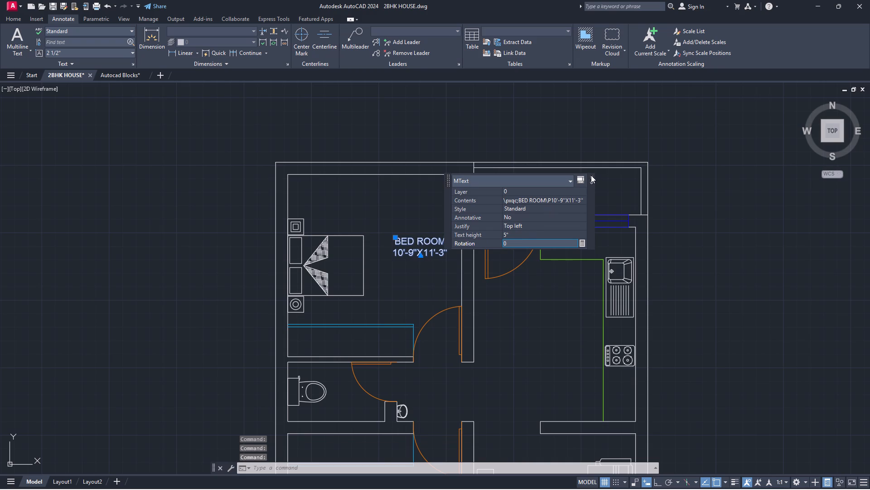
click(591, 175)
click(591, 176)
key(Escape)
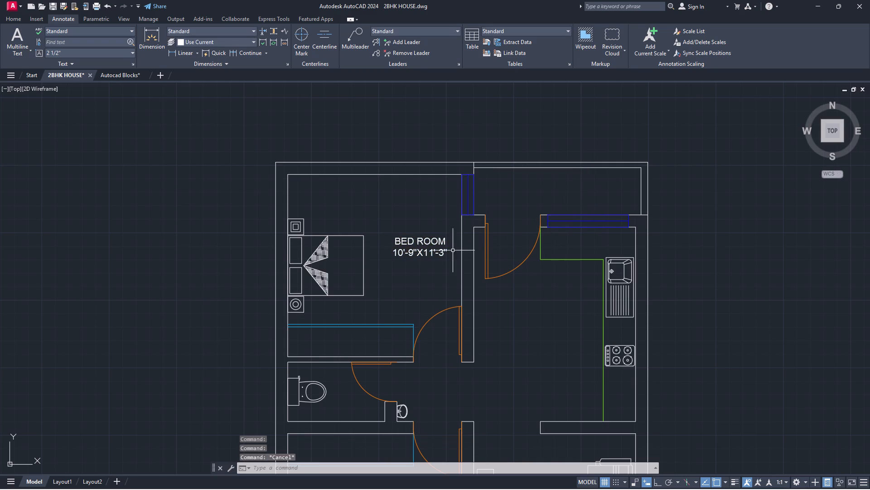
Copy the BED ROOM label into the space above the kitchen, the kitchen and the toilet.
click(432, 249)
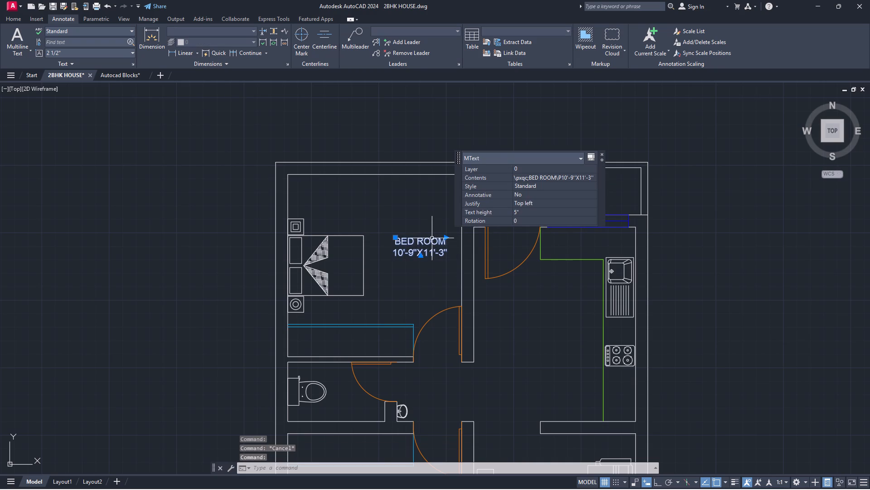
key(ctrl+c)
key(ctrl+v)
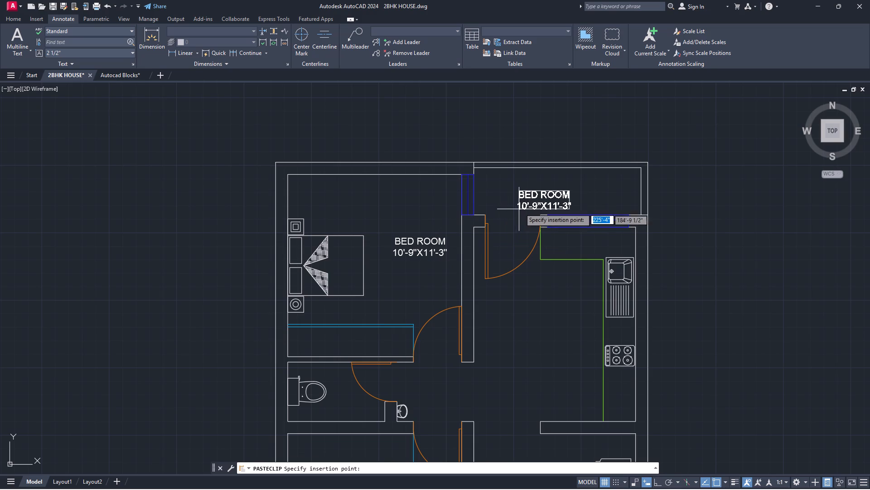
click(538, 202)
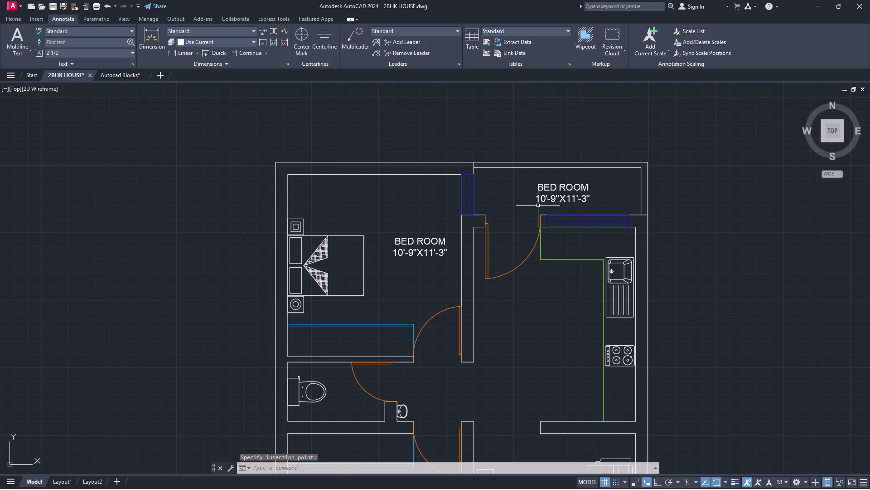
key(ctrl+v)
click(519, 343)
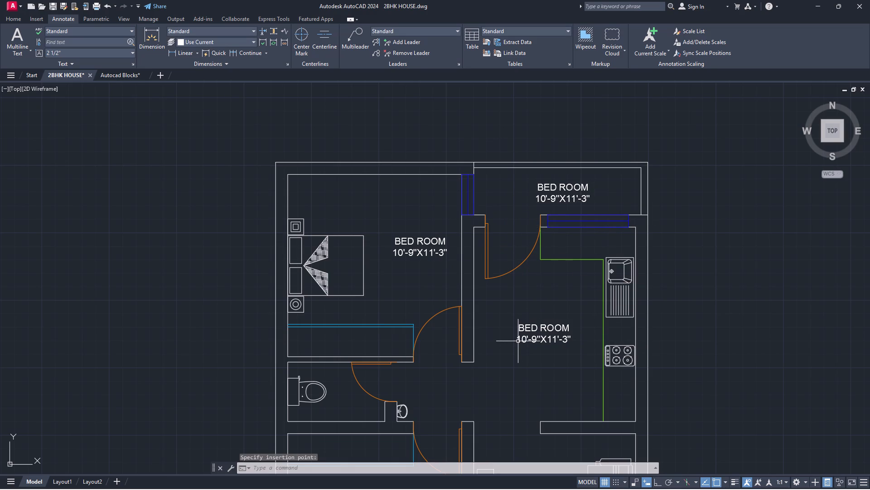
key(ctrl+v)
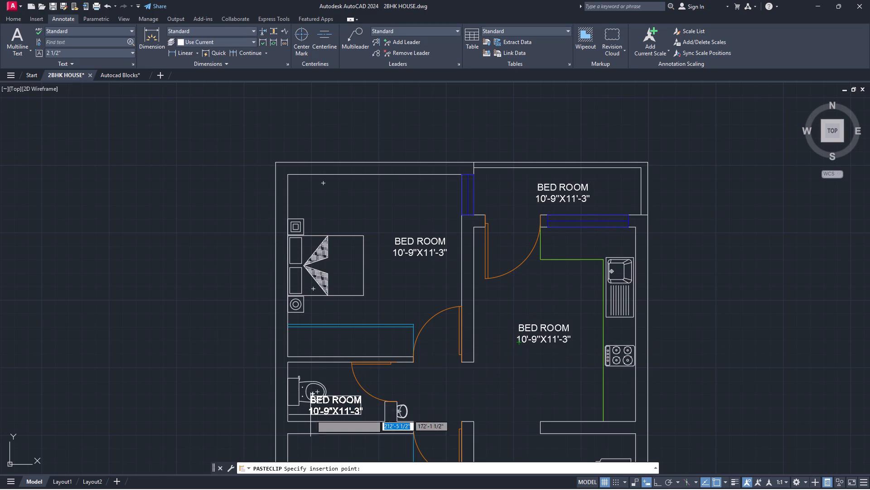
scroll(320, 420, up, 2)
click(324, 412)
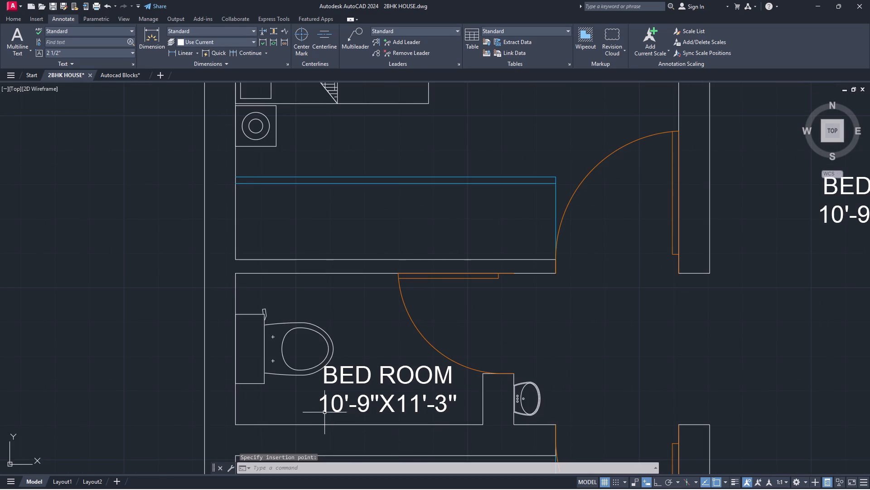
Paste further copies of the BED ROOM label in the lower bedroom, the living room and the open area beside the stairs.
key(ctrl+v)
scroll(327, 393, down, 4)
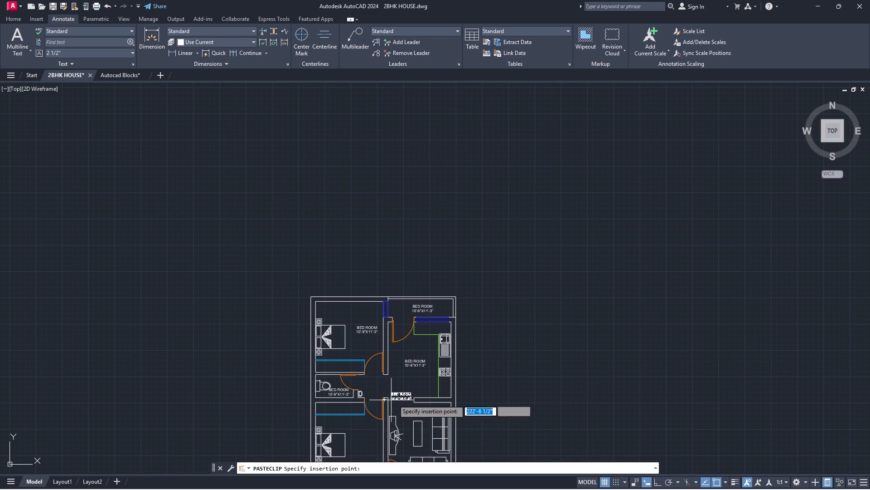
scroll(398, 395, down, 2)
scroll(395, 425, up, 4)
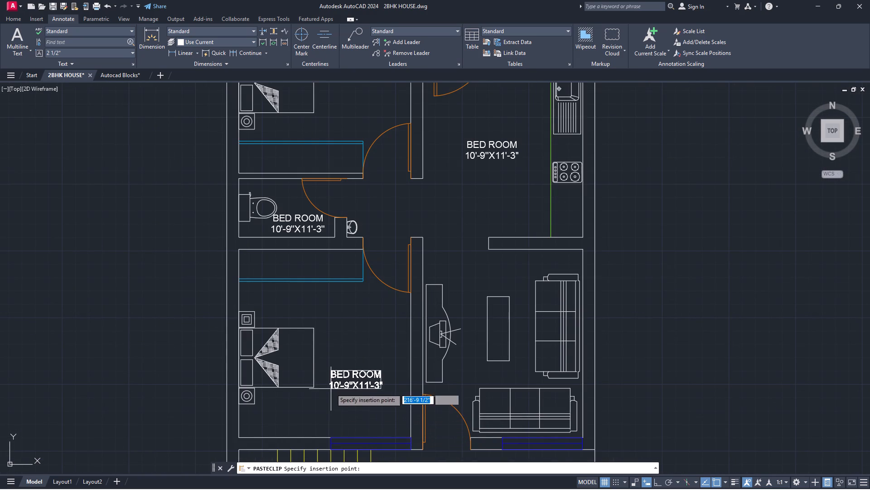
click(336, 370)
key(ctrl+v)
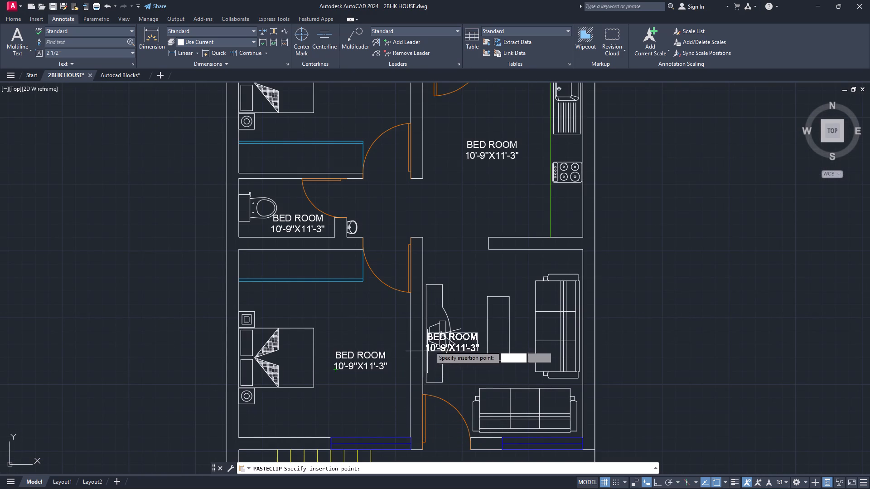
ctrl+click(459, 289)
key(ctrl+v)
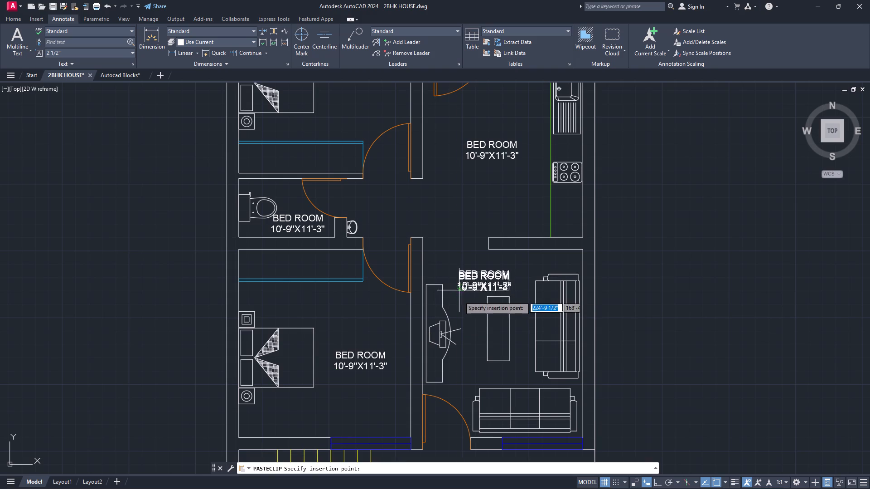
scroll(464, 339, down, 4)
scroll(460, 401, up, 3)
click(471, 365)
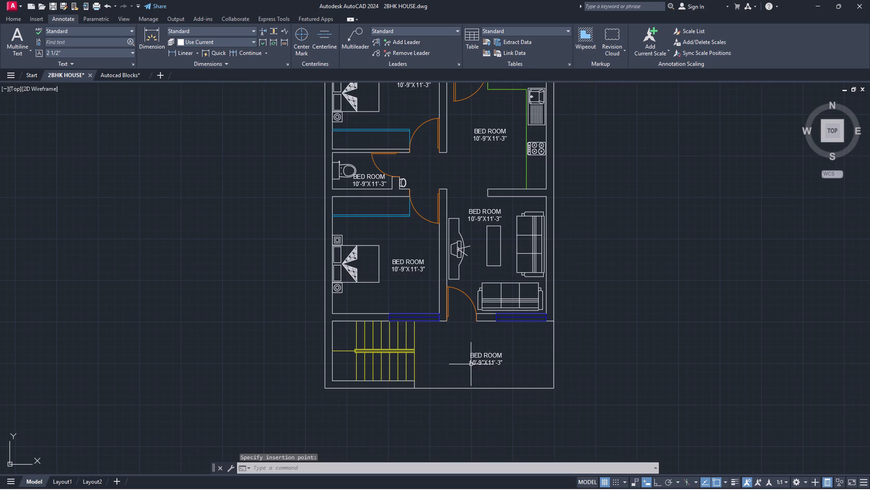
Change the label in the toilet to read TOILET with 6'-0''X4'-6'' on the second line.
double_click(373, 176)
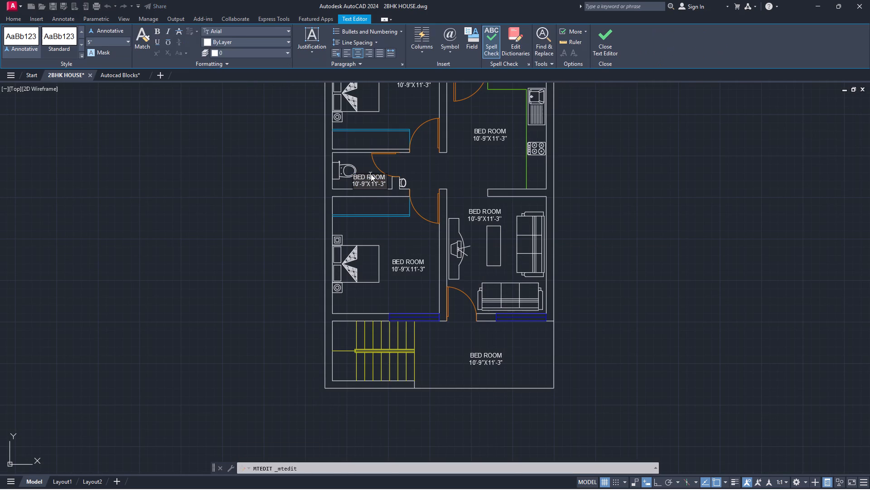
key(ctrl+a)
text(TOIL)
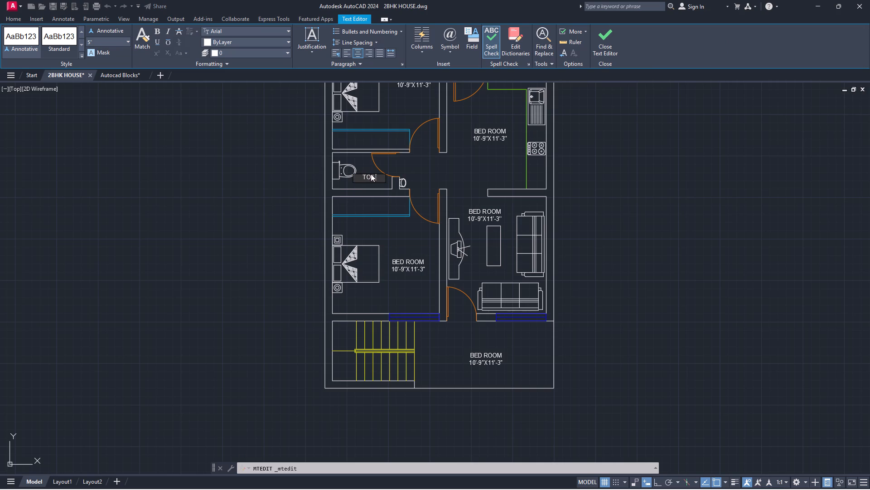
text(ET)
key(Return)
text(6'-0''X)
text(4'-)
text(6'')
click(442, 167)
Change the BED ROOM label in the space above the kitchen to read UTILITY / WASH, without dimensions.
scroll(488, 136, down, 3)
scroll(490, 112, up, 2)
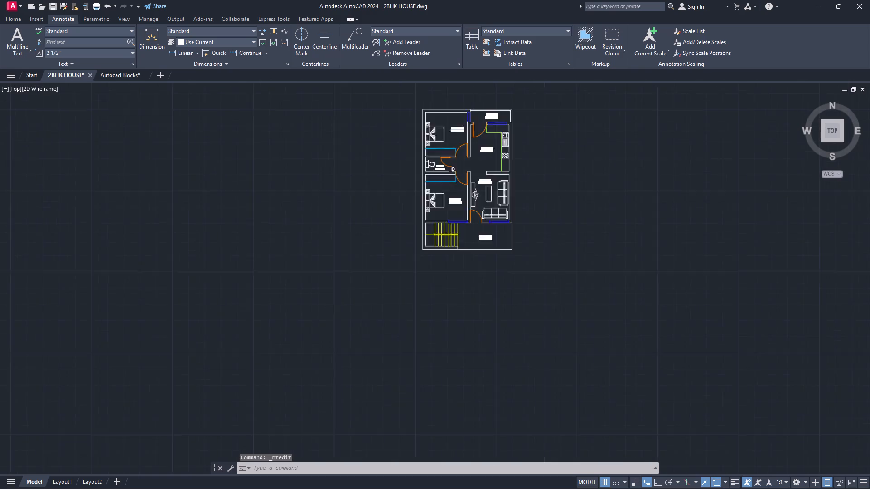
scroll(490, 112, up, 1)
double_click(493, 118)
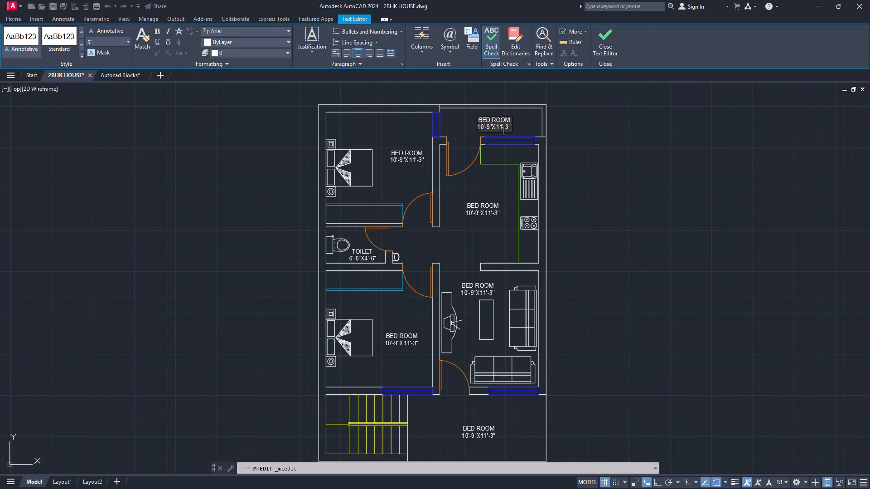
key(ctrl+a)
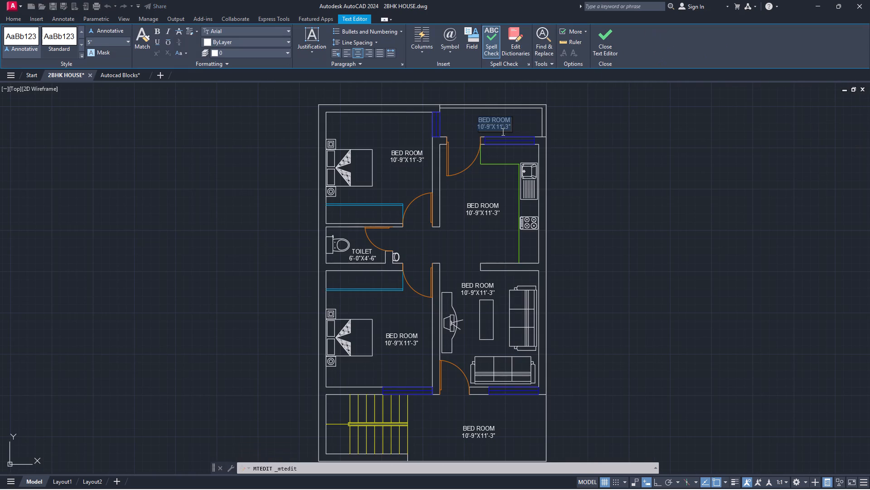
text(UTI)
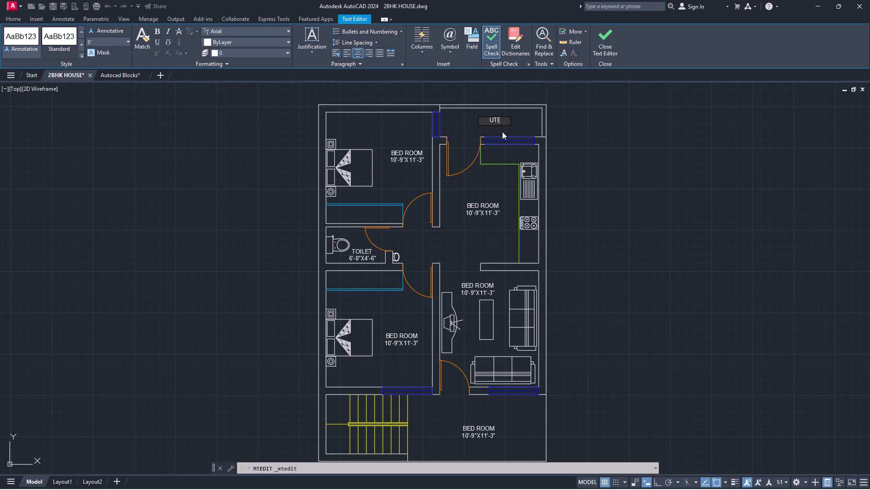
text(LITY)
key(slash)
key(Left)
key(space)
key(Right)
key(space)
text(WASH)
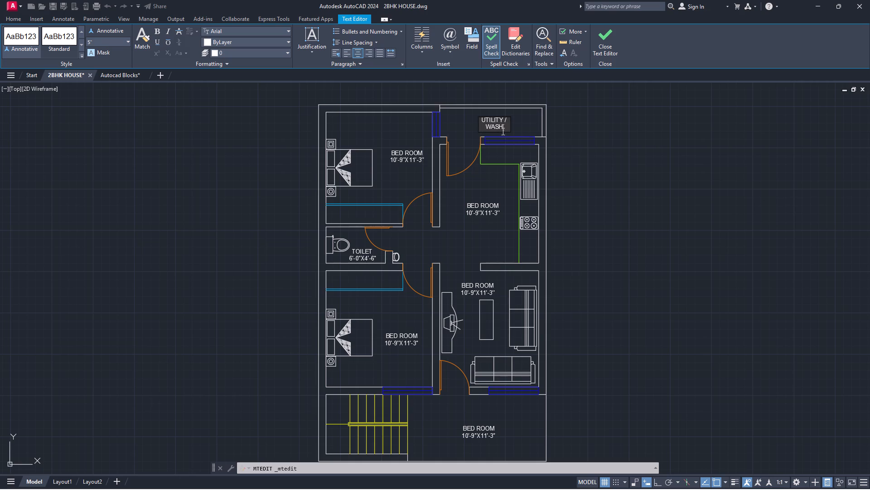
click(644, 152)
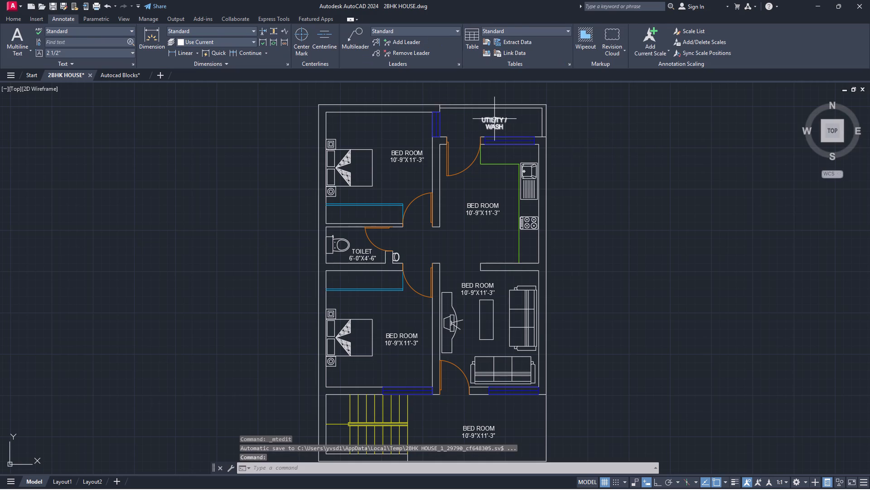
Widen the UTILITY / WASH text frame so the label fits on a single line.
click(494, 119)
click(508, 118)
click(525, 115)
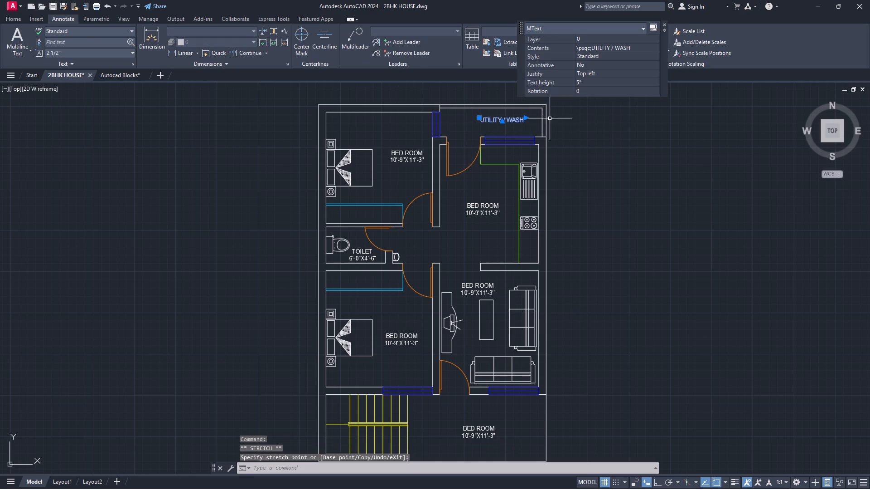
click(599, 129)
key(Escape)
key(Escape)
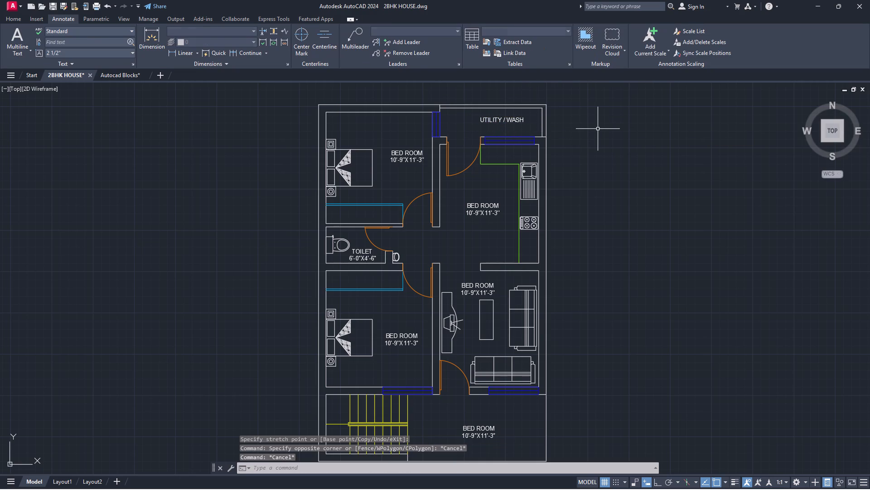
Change the label in the kitchen to read KITCHEN with 10'-0''X12'-0'' on the second line.
double_click(482, 204)
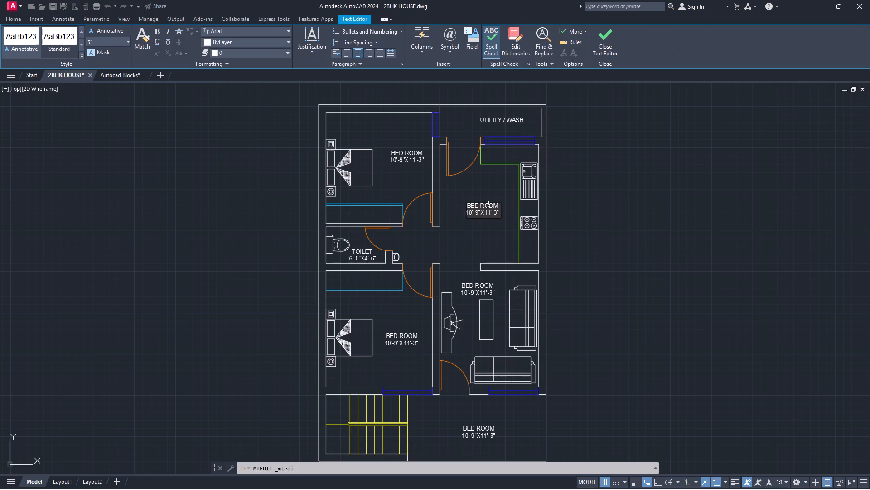
key(ctrl+a)
text(KITCHEN)
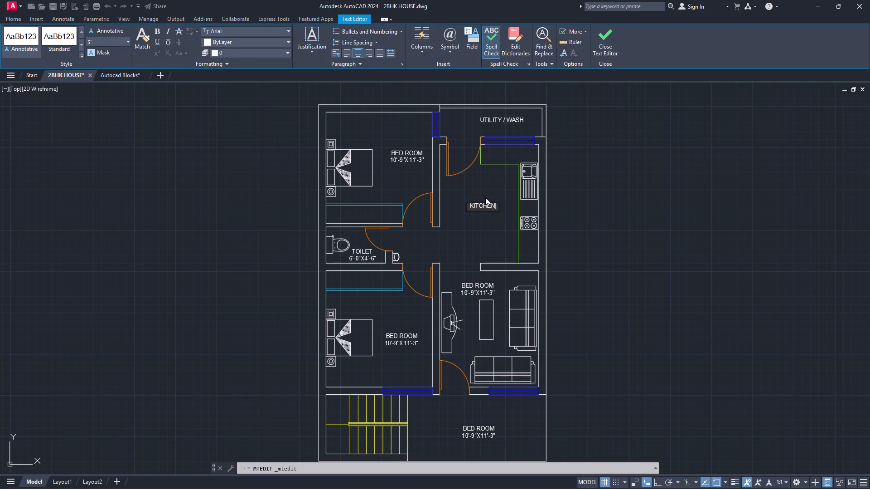
key(Return)
text(10'-0''X)
text(12'-0'')
click(648, 201)
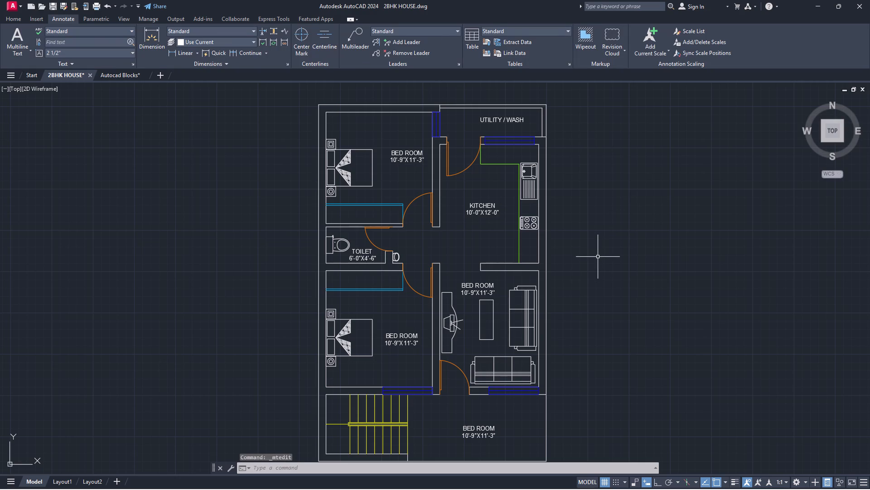
Change the label above the living room's centre table to read LIVING ROOM with 10'-0''X11'-9'' beneath it.
double_click(491, 290)
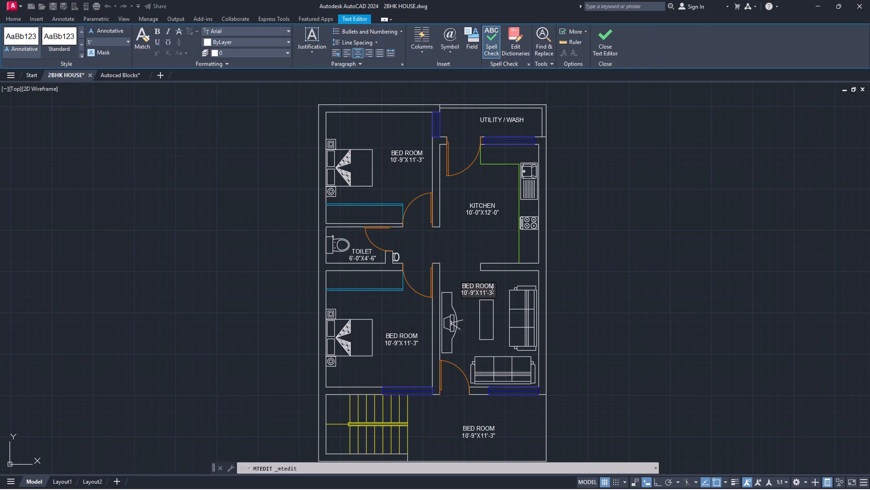
key(ctrl+a)
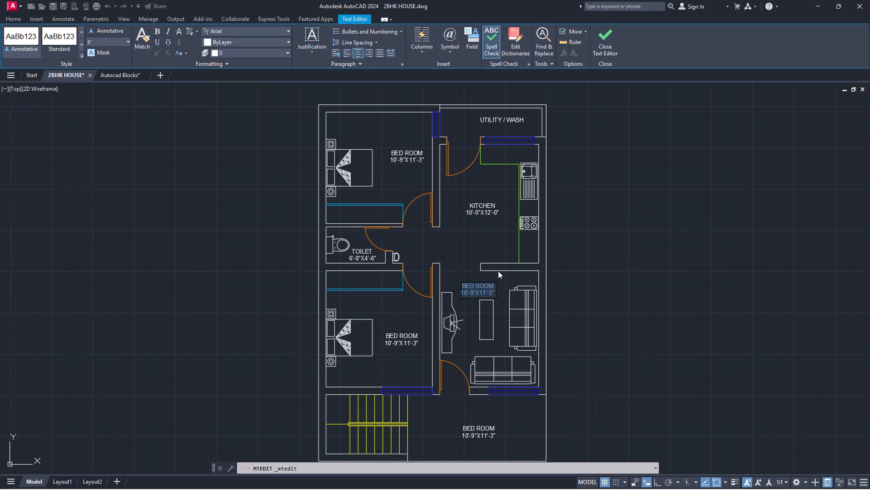
text(LIVING ROOM)
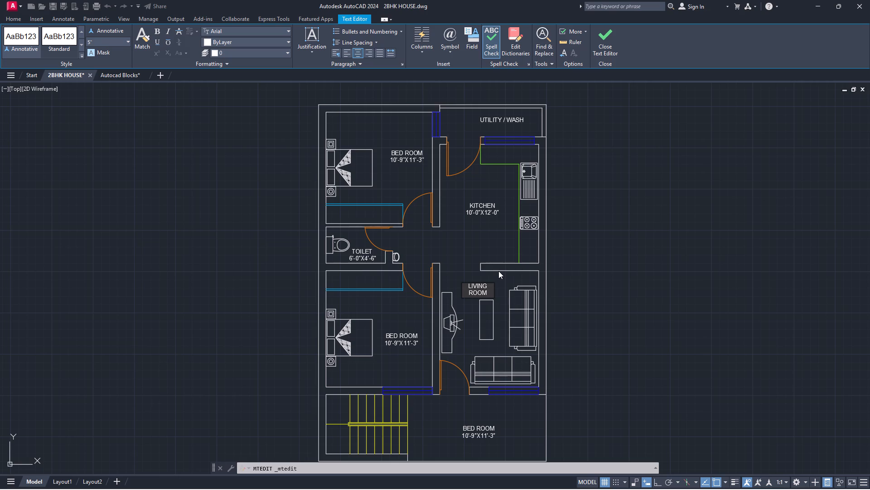
key(Return)
text(10'-00)
key(BackSpace)
text('')
key(x)
text(11'-9'')
click(625, 294)
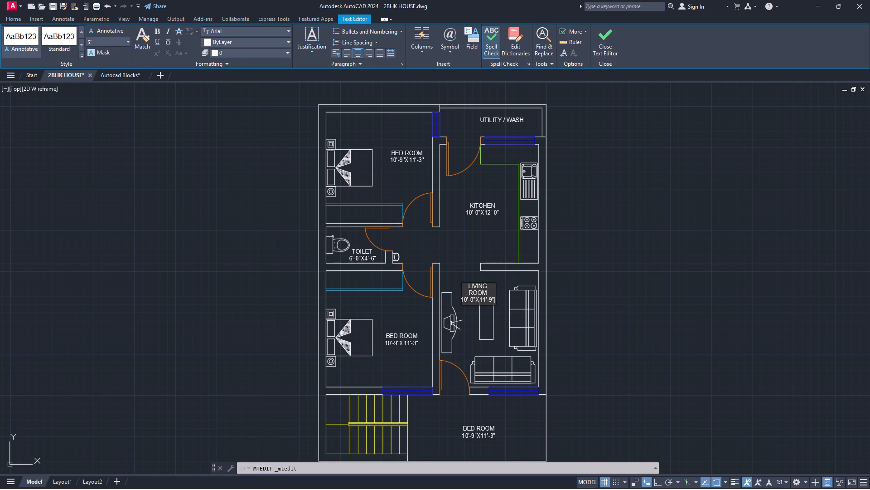
Widen the LIVING ROOM text frame so the room name fits on one line above its dimensions.
click(477, 290)
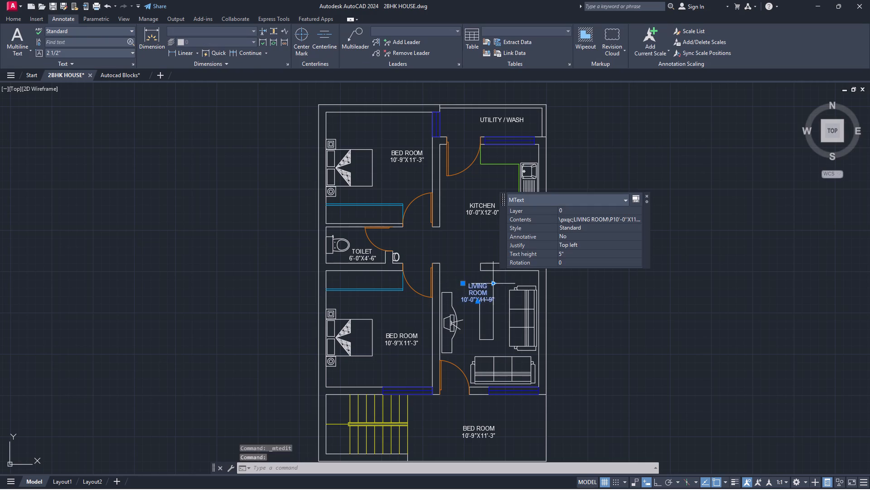
click(494, 283)
click(512, 280)
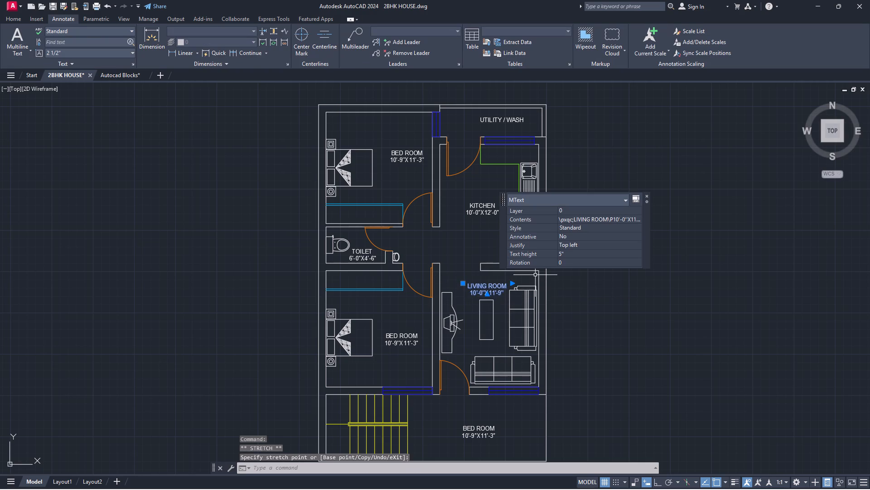
key(Escape)
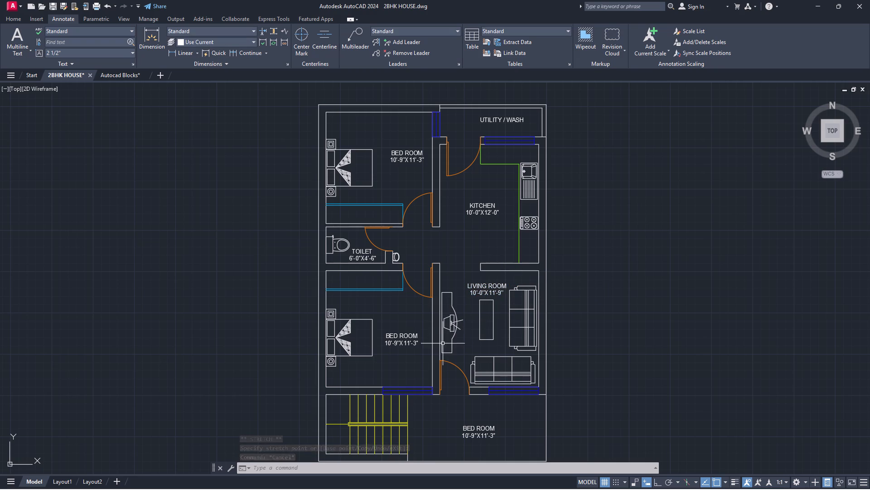
Change the lower bedroom label's second dimension to 11'-9'' so the size line reads 10'-9''X11'-9''.
triple_click(404, 340)
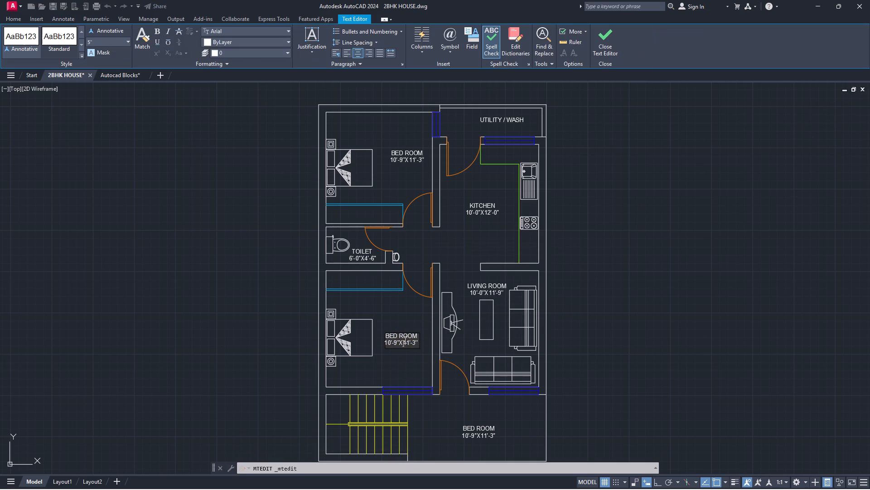
click(416, 342)
key(BackSpace)
key(BackSpace)
key(BackSpace)
key(BackSpace)
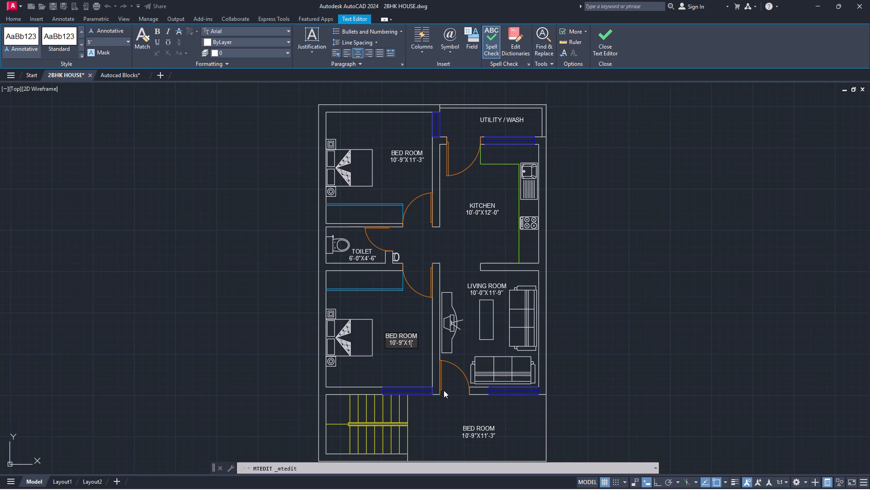
key(1)
key(apostrophe)
key(minus)
key(9)
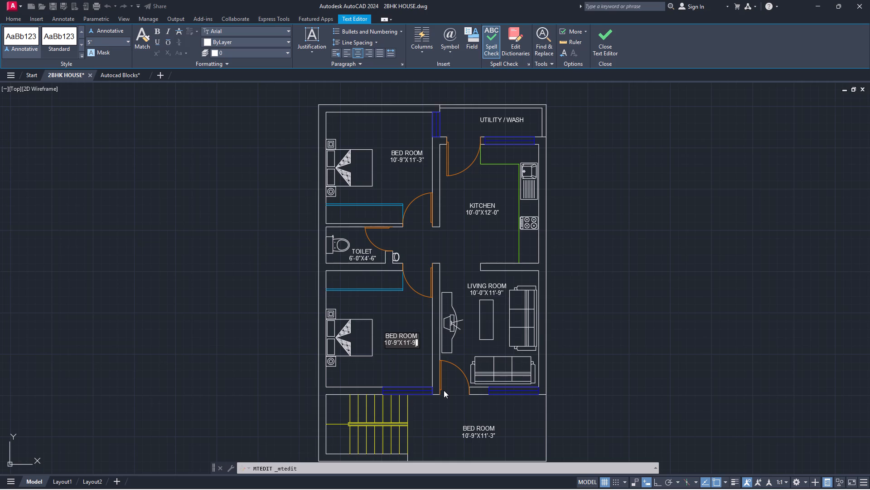
key(apostrophe)
click(606, 327)
Remove the extra apostrophe at the end of the lower bedroom label's dimensions.
scroll(475, 351, up, 2)
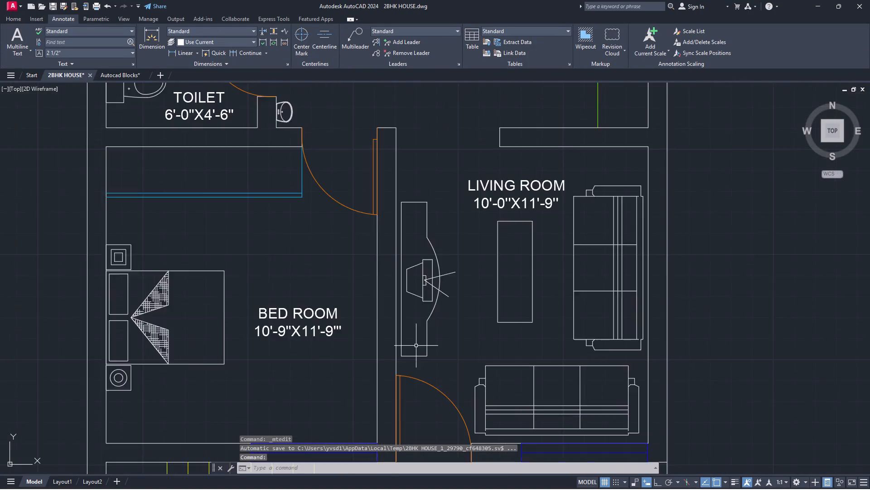
scroll(411, 344, up, 1)
double_click(302, 319)
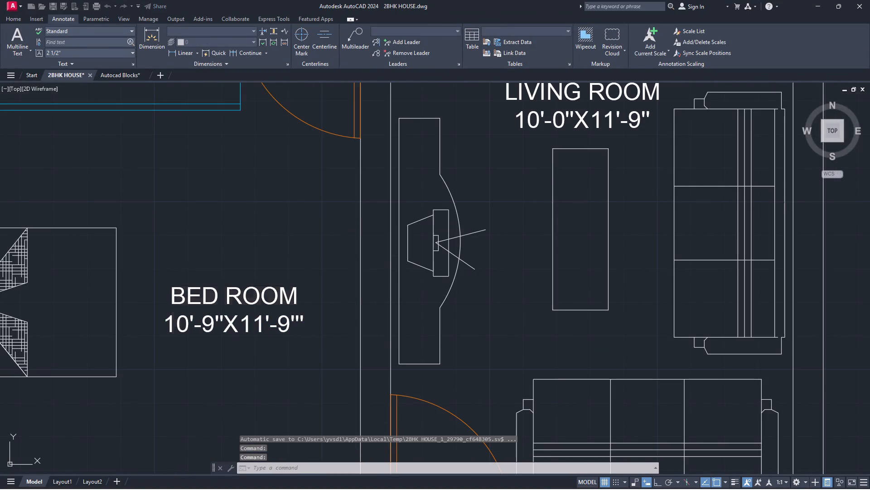
click(302, 319)
key(BackSpace)
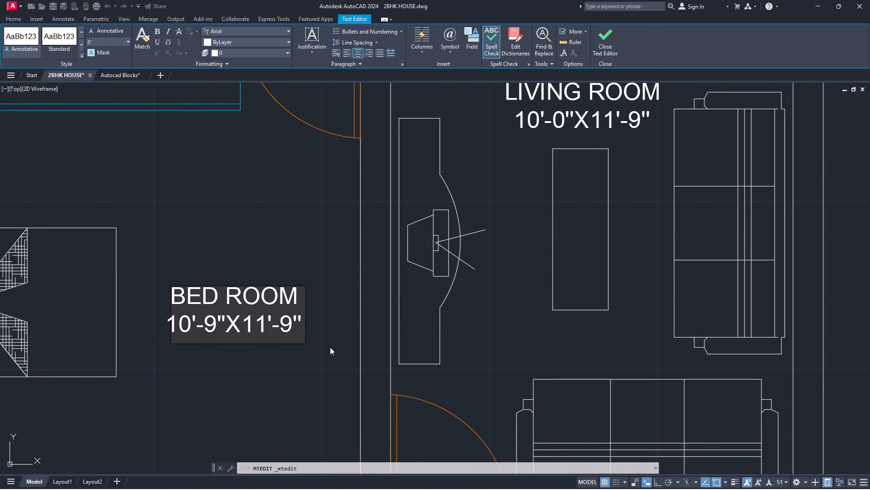
click(506, 315)
Change the copied label beside the staircase to read PARKING with 14'-0''X6'-9'' on the second line.
scroll(450, 304, down, 3)
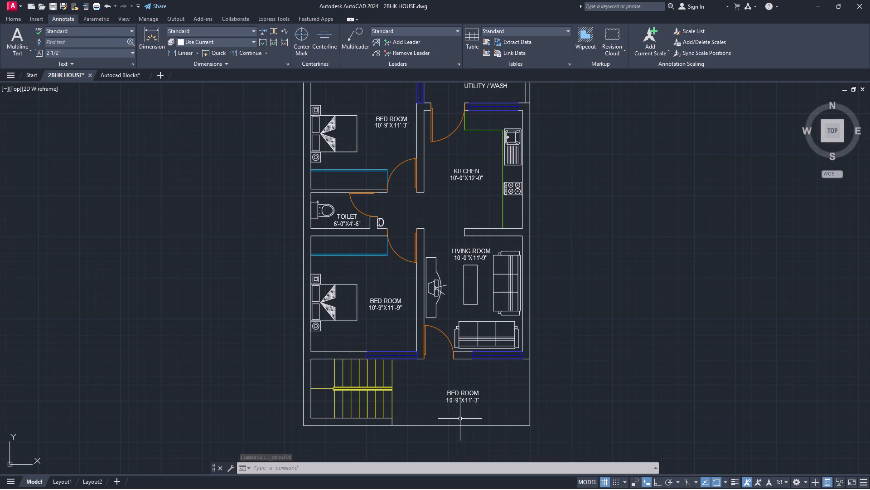
double_click(465, 396)
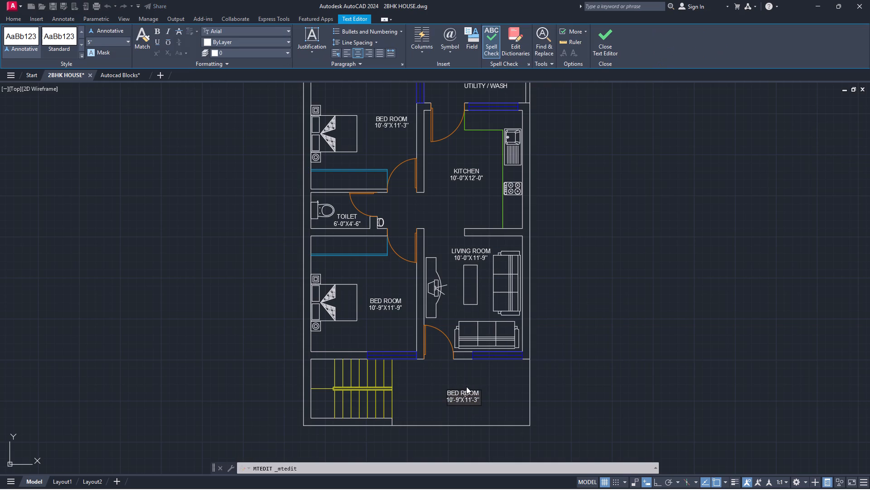
key(ctrl+a)
text(PARKING)
key(Return)
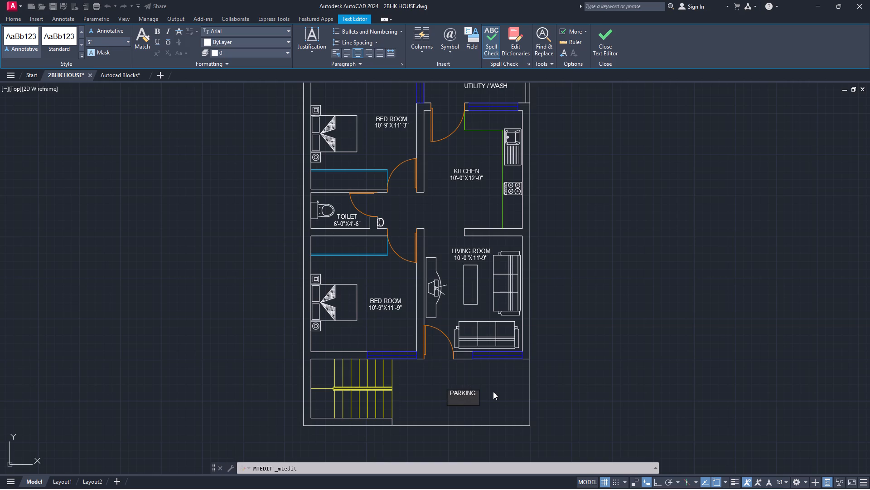
text(14'-0'')
key(x)
key(6)
text('-9'')
click(716, 351)
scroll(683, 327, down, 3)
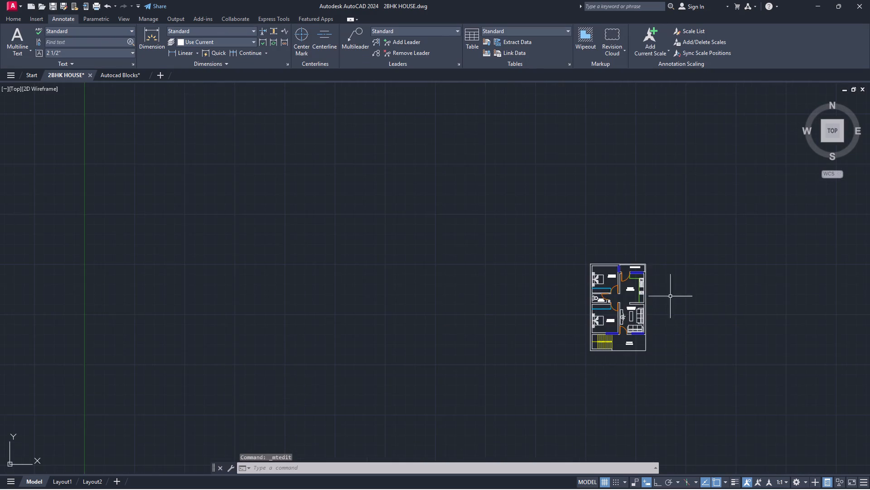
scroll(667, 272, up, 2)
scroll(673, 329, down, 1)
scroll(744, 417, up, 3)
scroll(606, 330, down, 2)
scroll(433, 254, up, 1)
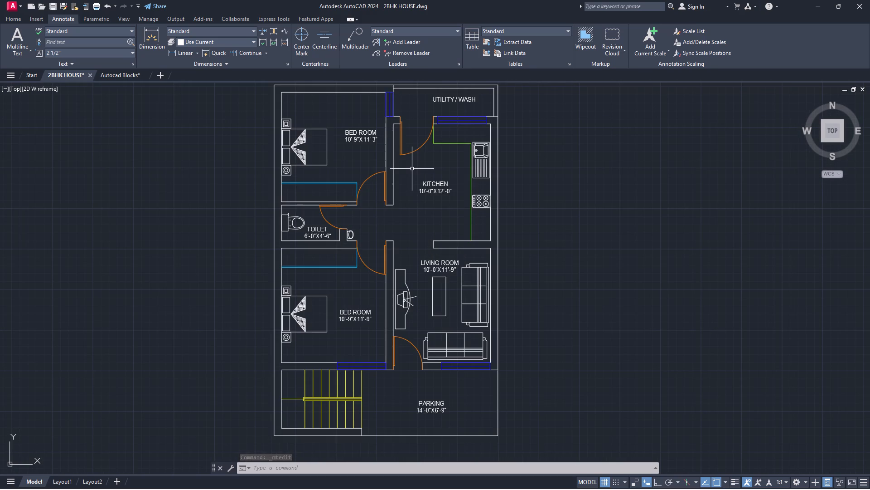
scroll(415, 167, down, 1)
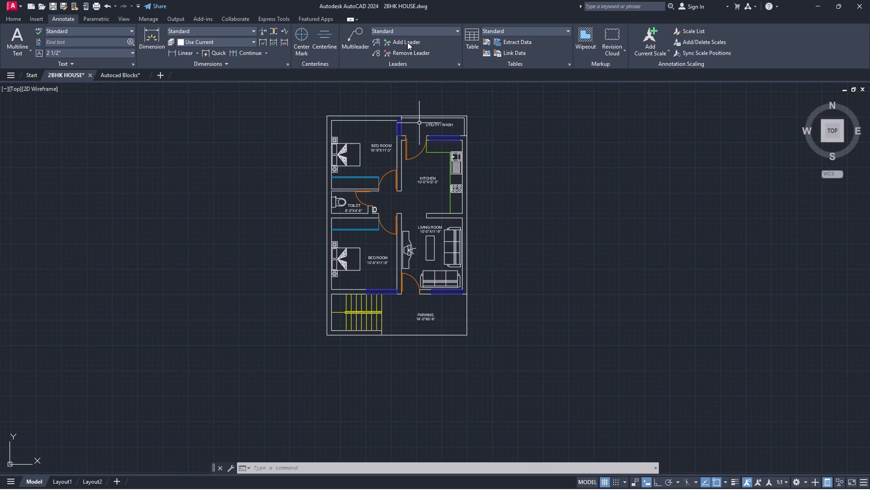
Set up a plot with the AutoCAD PDF (High Quality Print).pc3 plotter and ISO full bleed A3 (420.00 x 297.00 MM) paper.
click(7, 15)
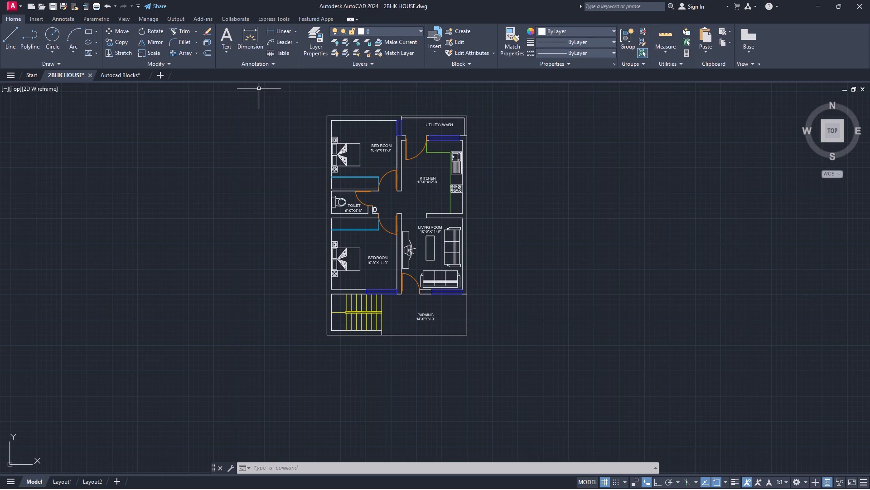
text(PLO)
click(326, 108)
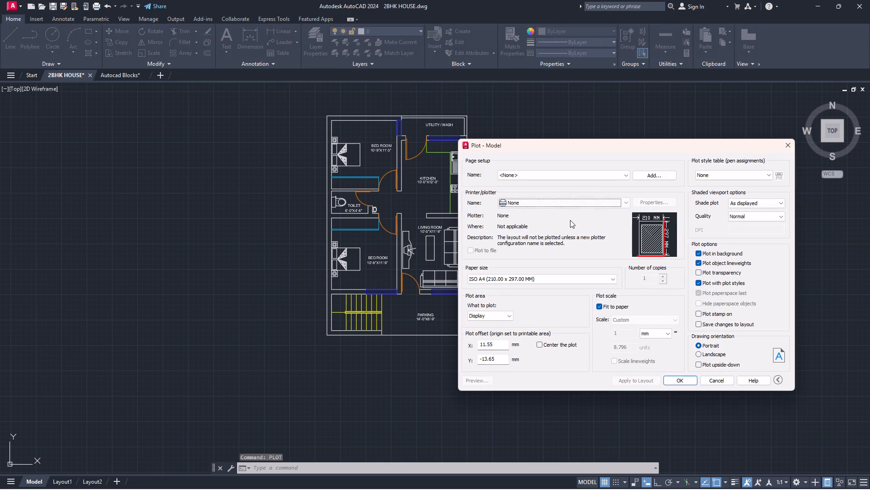
click(576, 200)
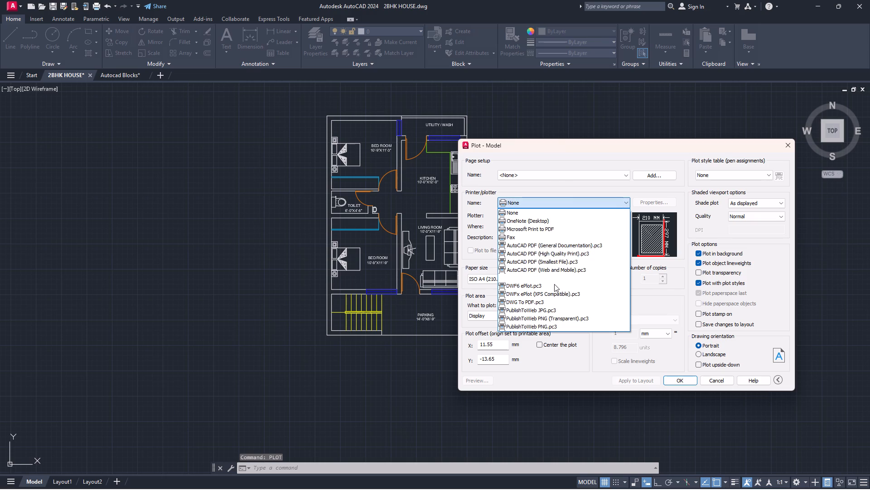
click(561, 253)
click(545, 276)
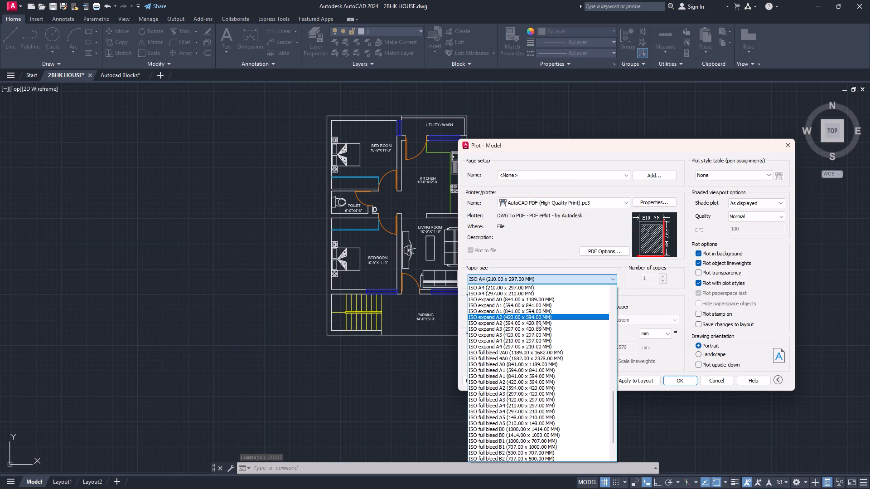
click(534, 401)
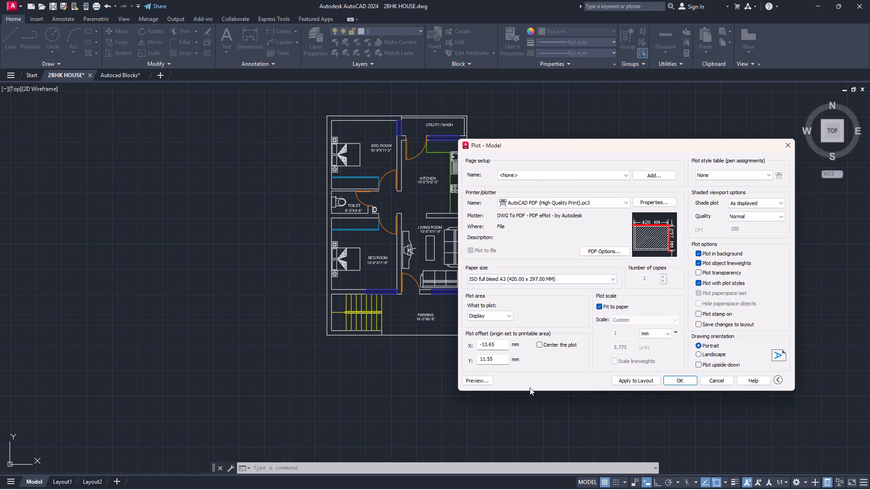
Set the plot scale units to inches and centre the plot on the paper.
click(656, 334)
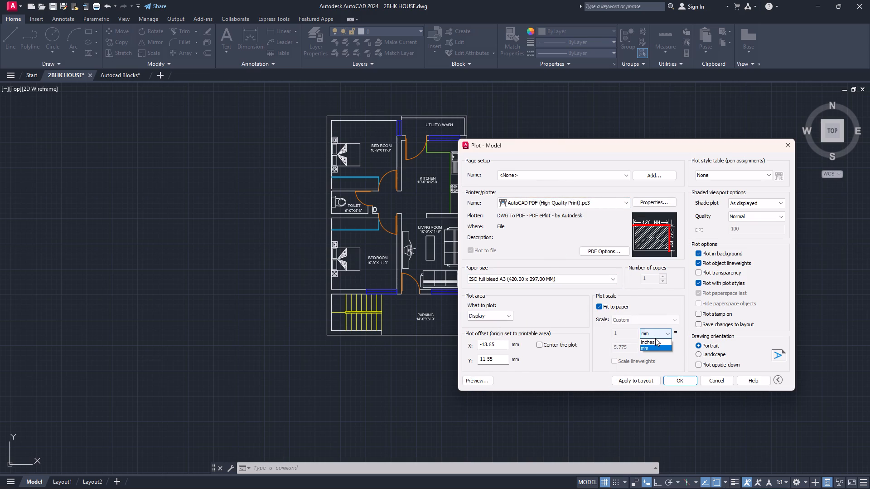
click(655, 340)
click(544, 345)
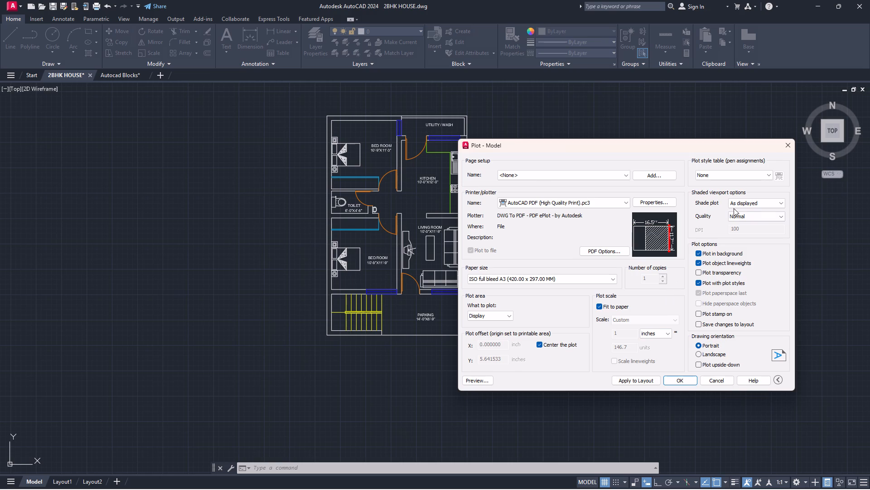
Assign the monochrome.ctb plot style table and enable plot transparency.
click(740, 178)
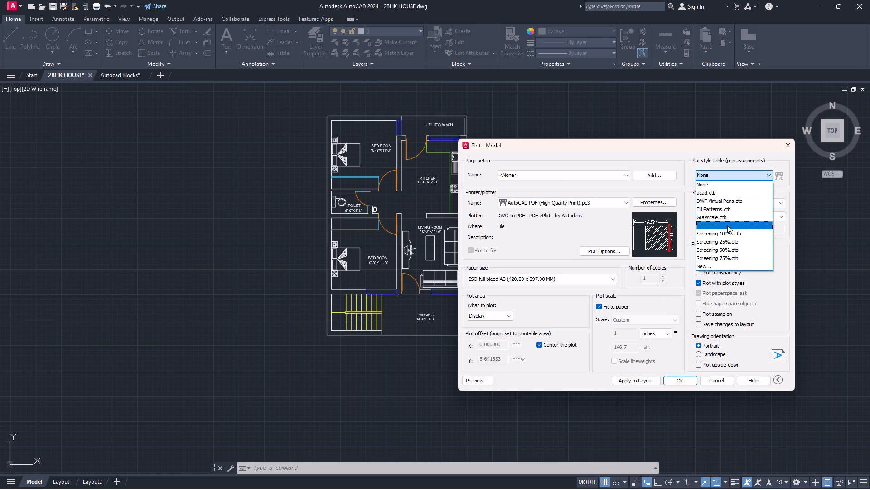
click(727, 225)
click(644, 291)
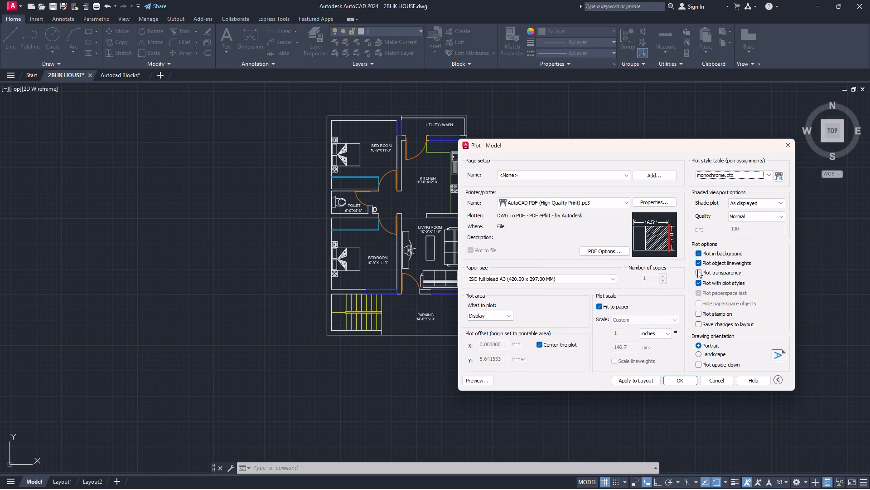
click(697, 269)
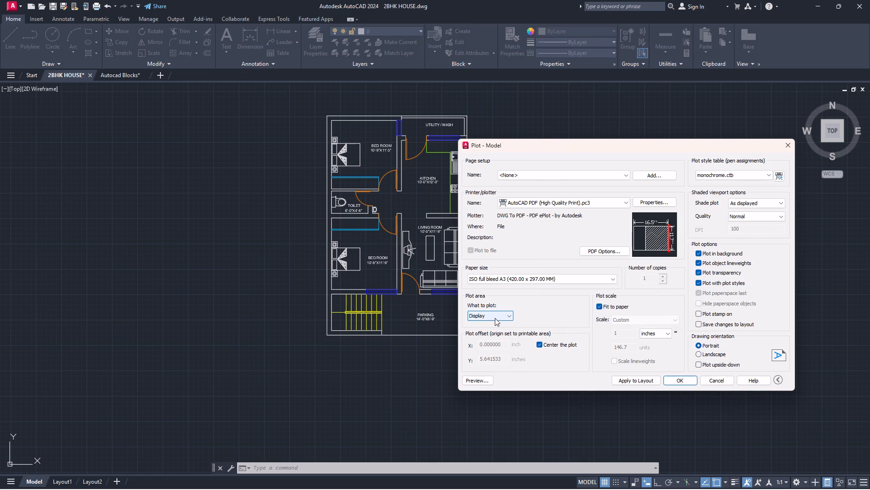
Define the plot area as a window enclosing the whole floor plan and apply the plot settings to the layout.
click(495, 317)
click(495, 340)
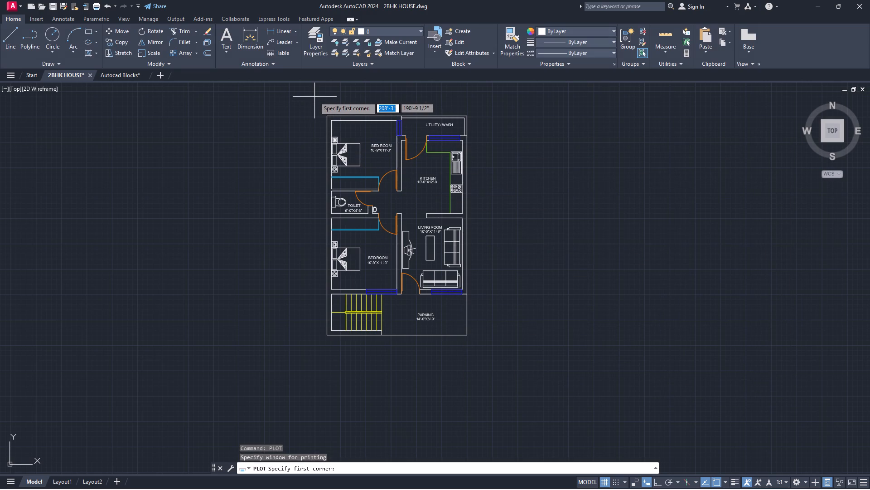
drag(309, 103, 308, 104)
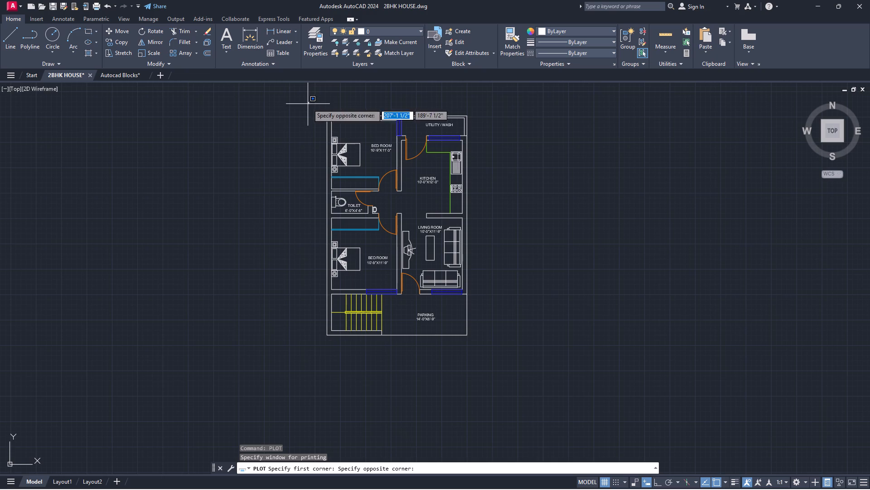
drag(308, 104, 474, 358)
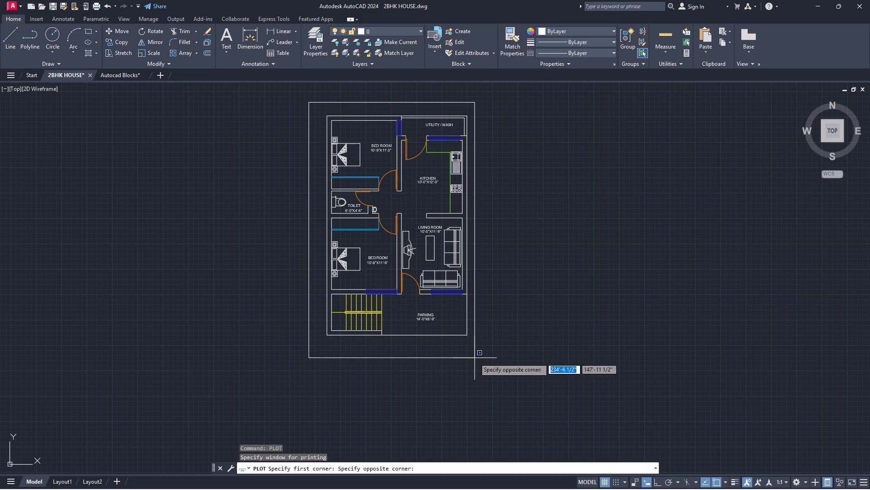
drag(474, 358, 484, 353)
click(484, 353)
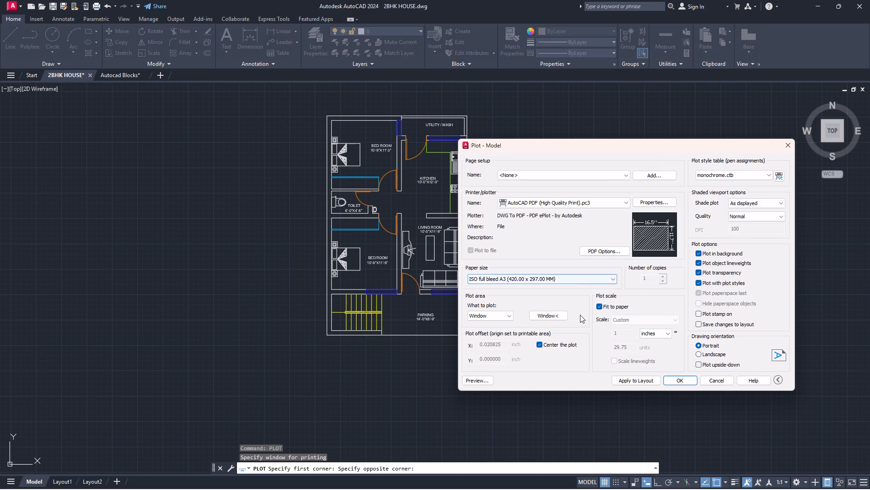
click(633, 376)
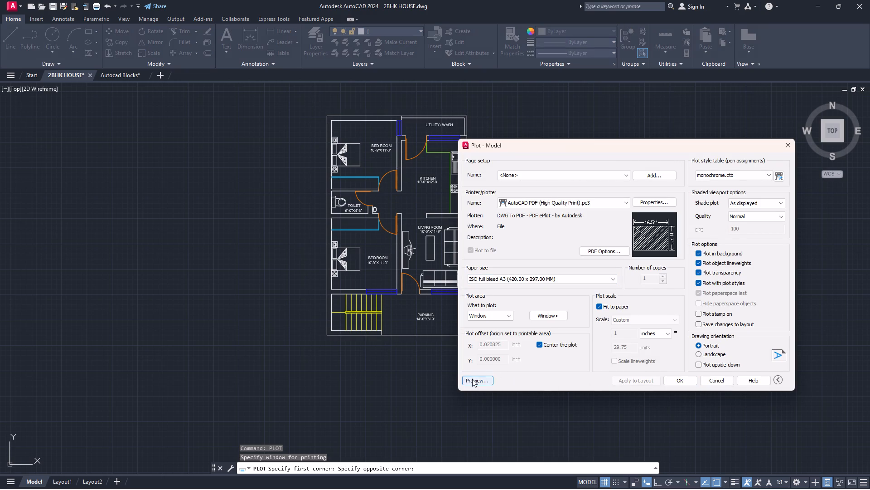
Preview the monochrome A3 plot of the floor plan, then leave the plot setup without plotting.
click(472, 379)
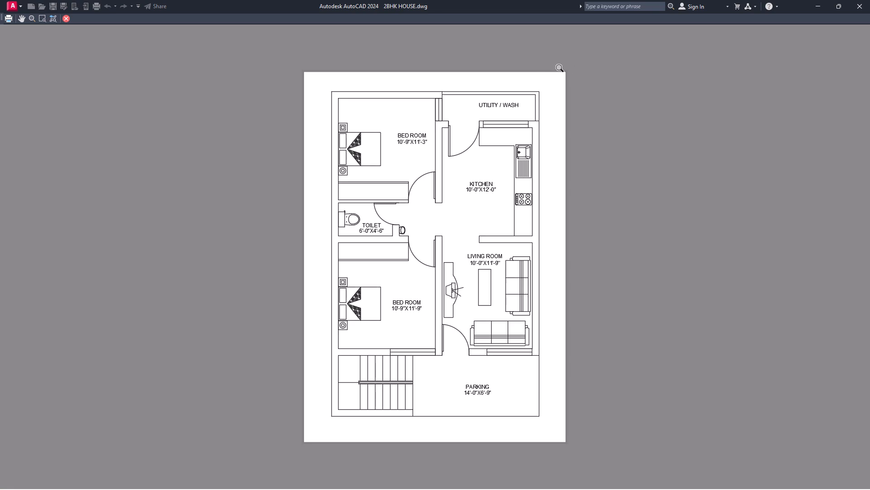
click(69, 19)
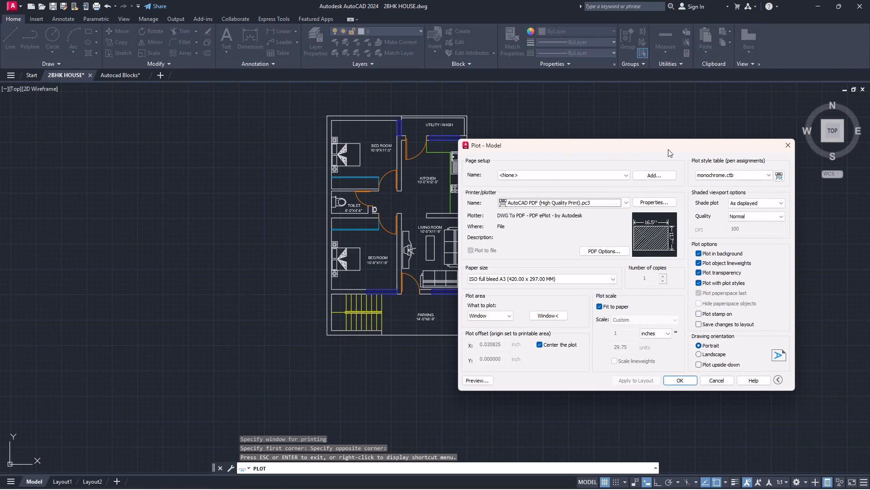
click(783, 143)
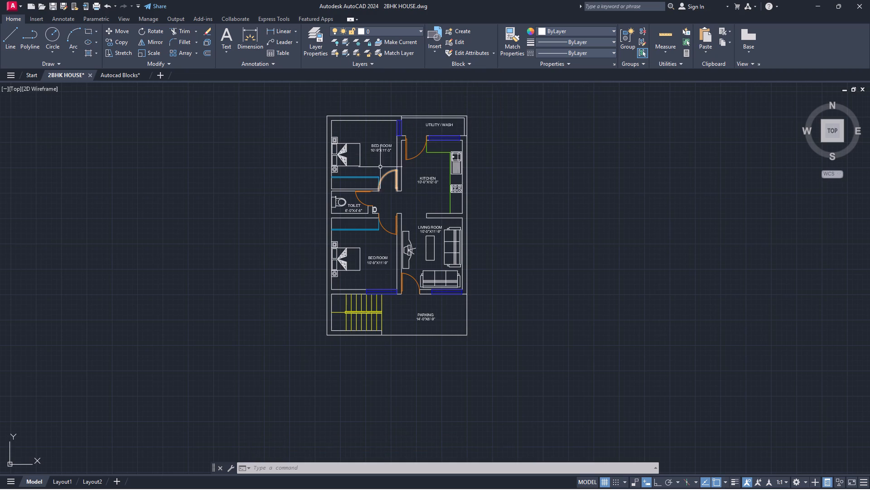
Dimension the house's overall width between the top outer wall corners, placing the dimension line just above the plan.
scroll(382, 143, up, 1)
scroll(383, 119, down, 2)
scroll(391, 83, up, 2)
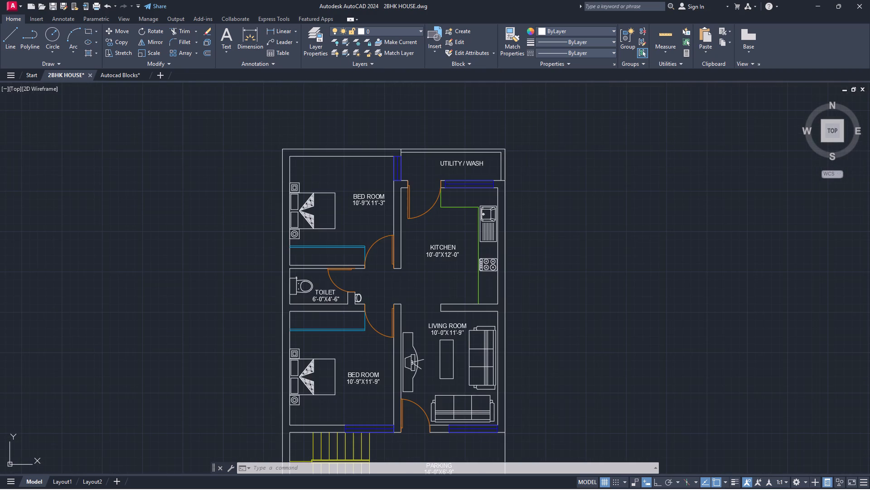
scroll(391, 83, up, 1)
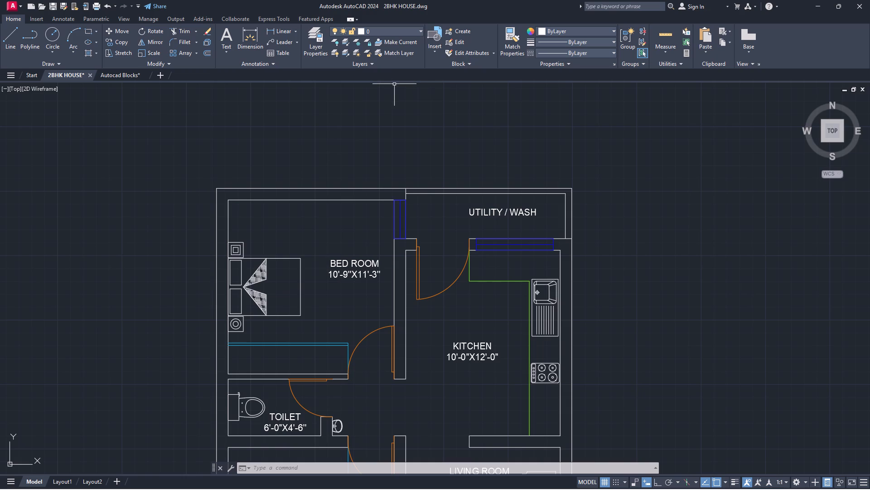
click(258, 35)
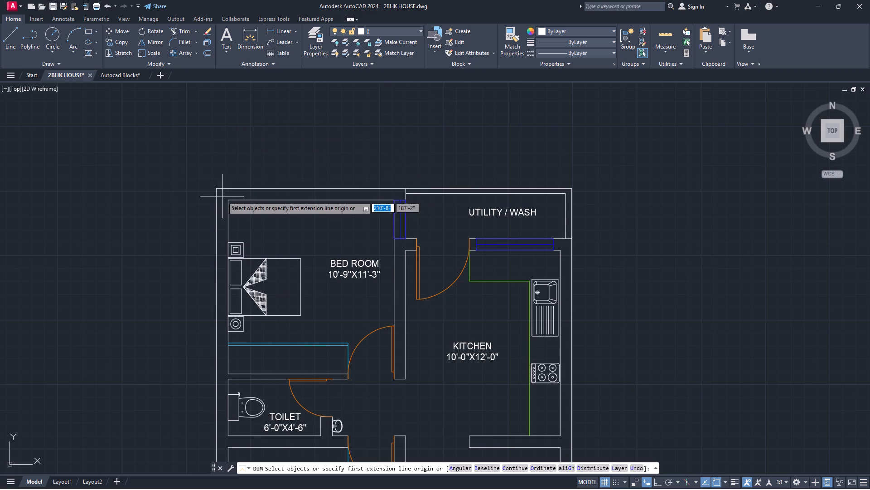
click(217, 187)
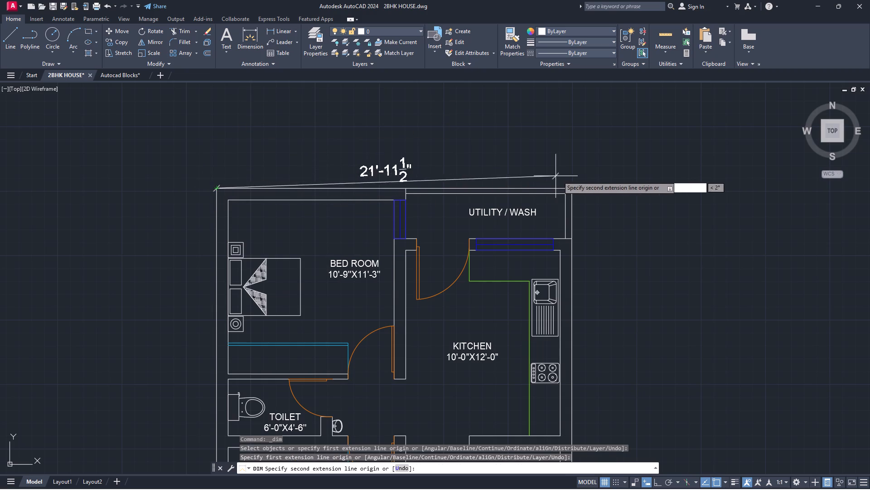
click(572, 189)
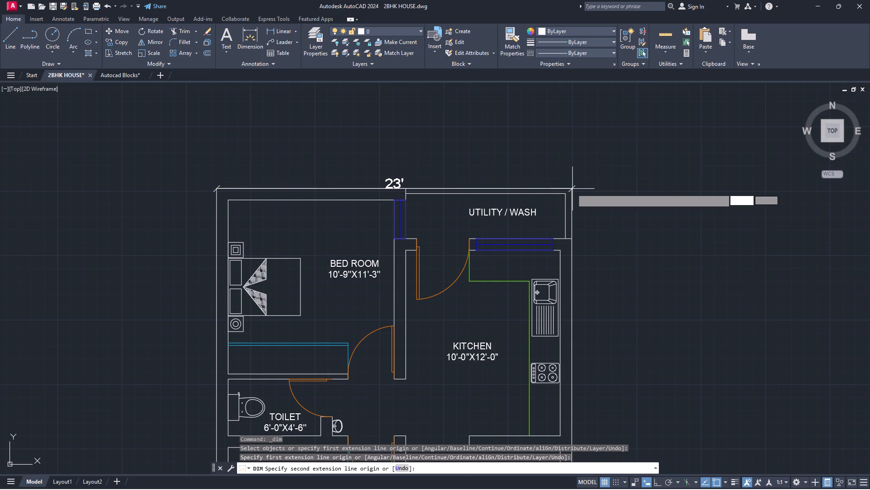
click(571, 176)
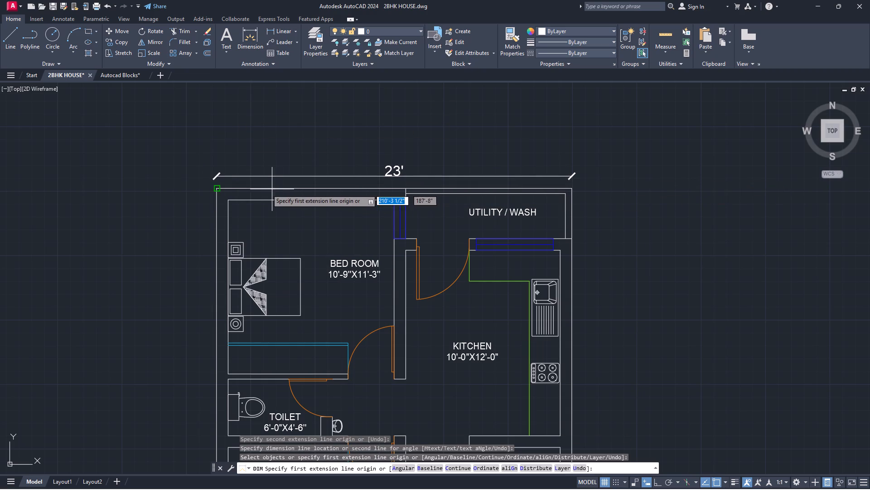
Dimension the house's overall depth between the outer corners of the left wall, placing the dimension line just outside it.
click(217, 189)
scroll(218, 187, down, 3)
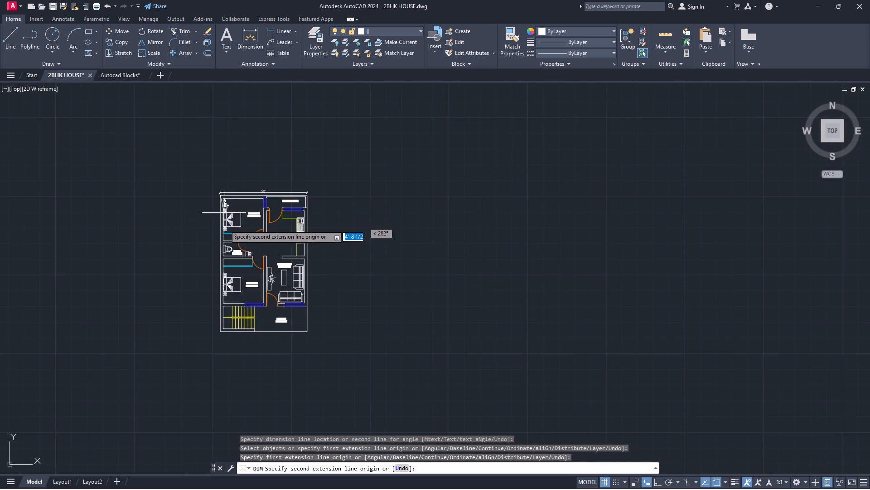
scroll(223, 264, down, 1)
scroll(220, 303, up, 4)
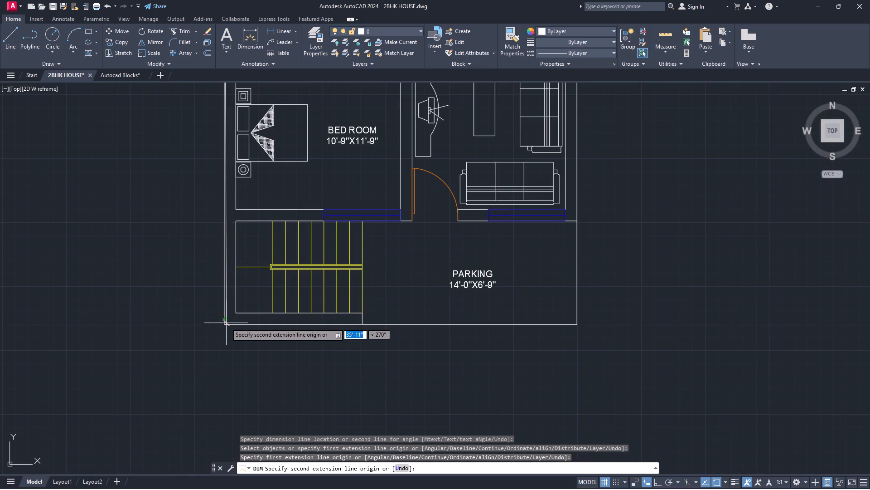
click(225, 324)
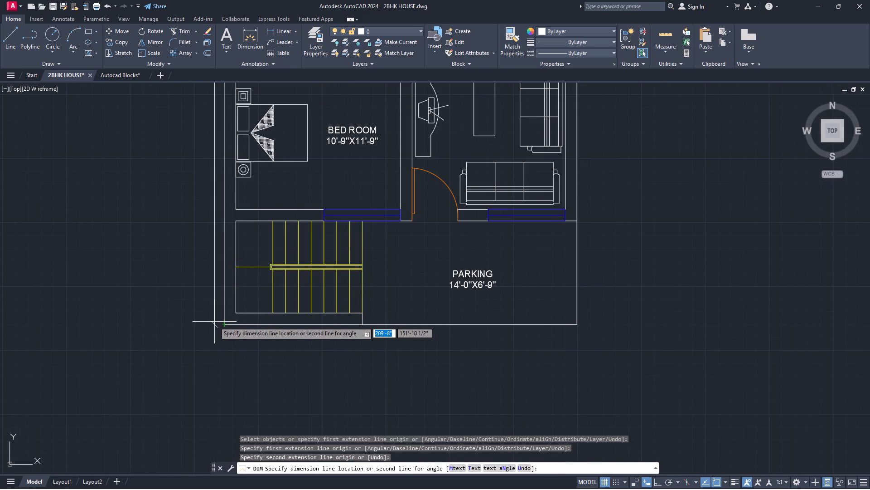
click(210, 324)
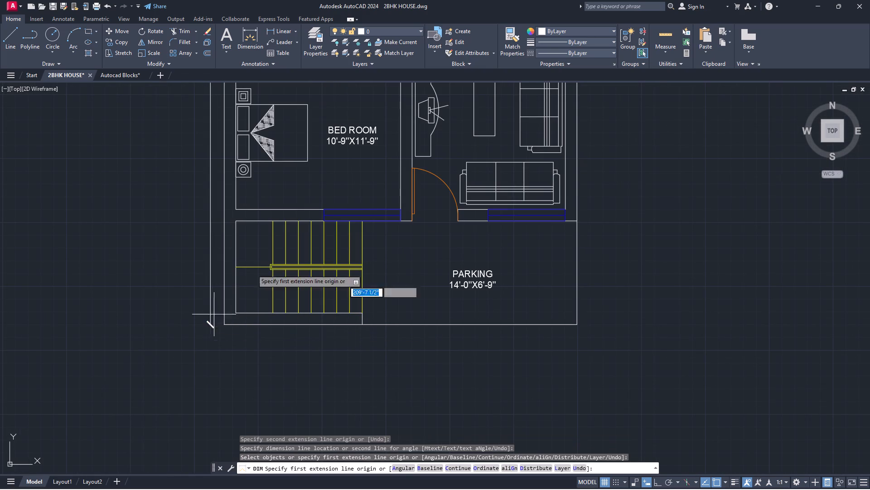
scroll(271, 251, down, 3)
scroll(317, 186, up, 2)
scroll(322, 161, down, 1)
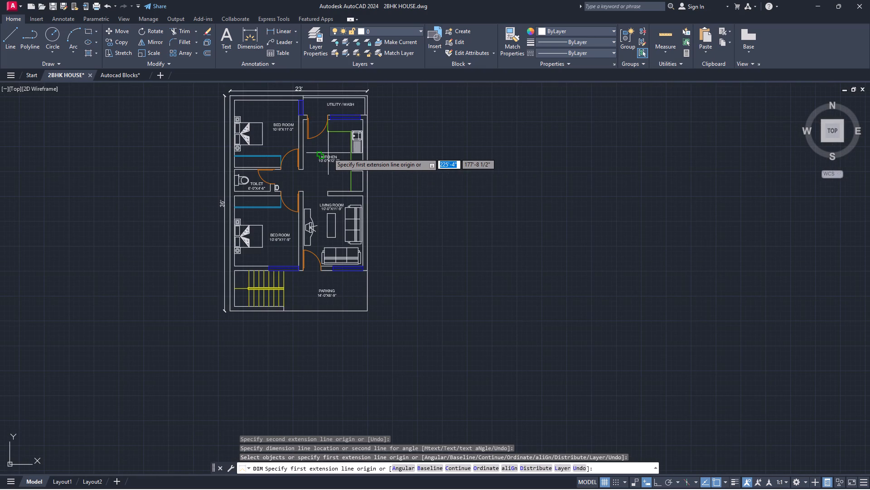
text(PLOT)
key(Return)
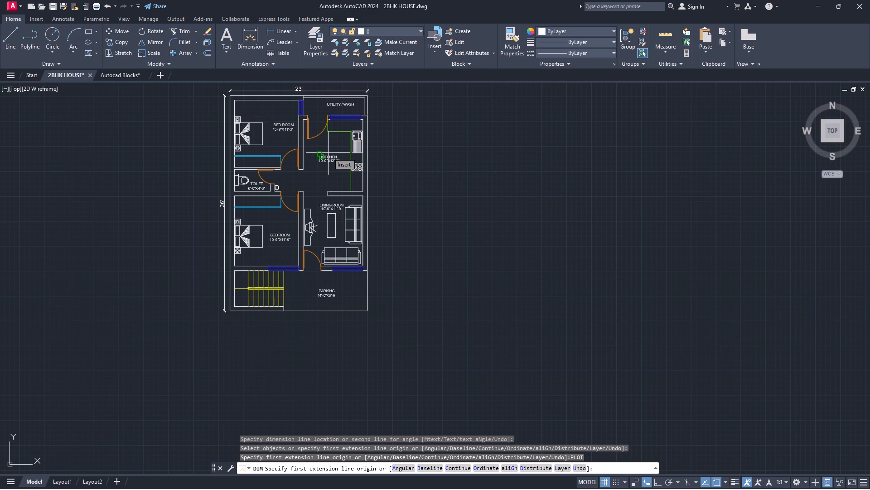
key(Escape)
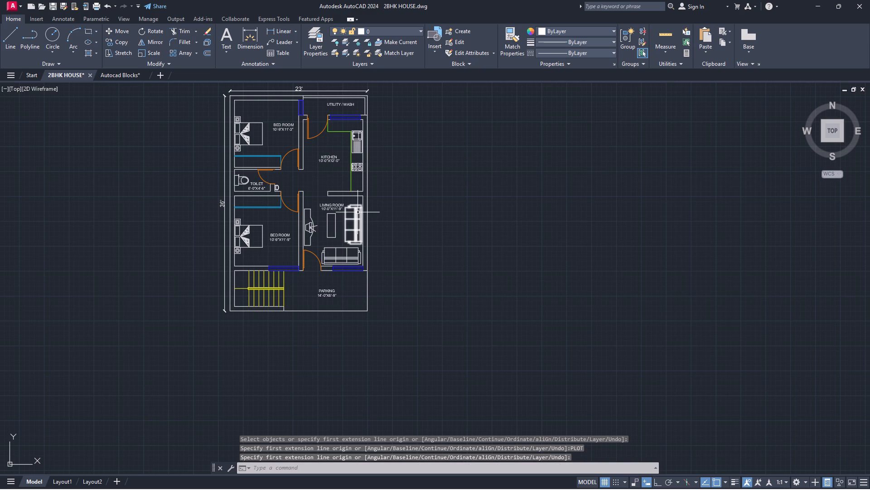
Save the 2BHK HOUSE drawing.
key(ctrl+s)
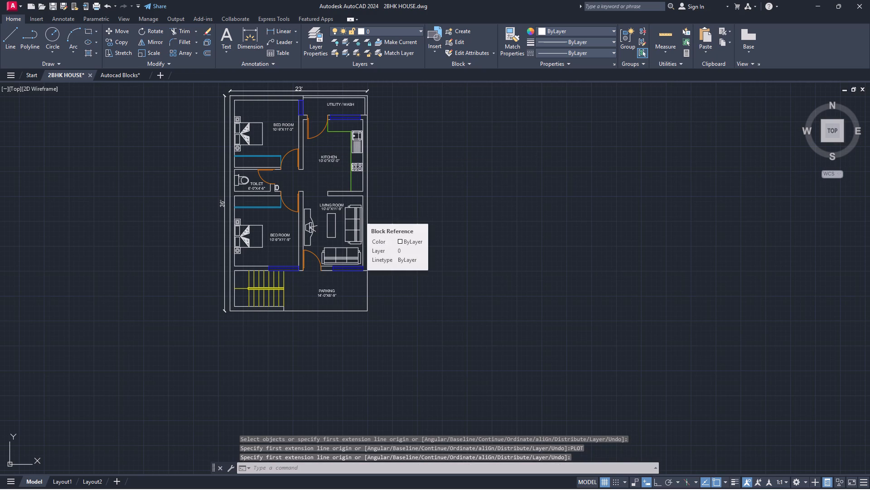
Start the plot again with the existing settings and preview the dimensioned floor plan on the sheet.
scroll(358, 212, down, 2)
scroll(353, 166, up, 1)
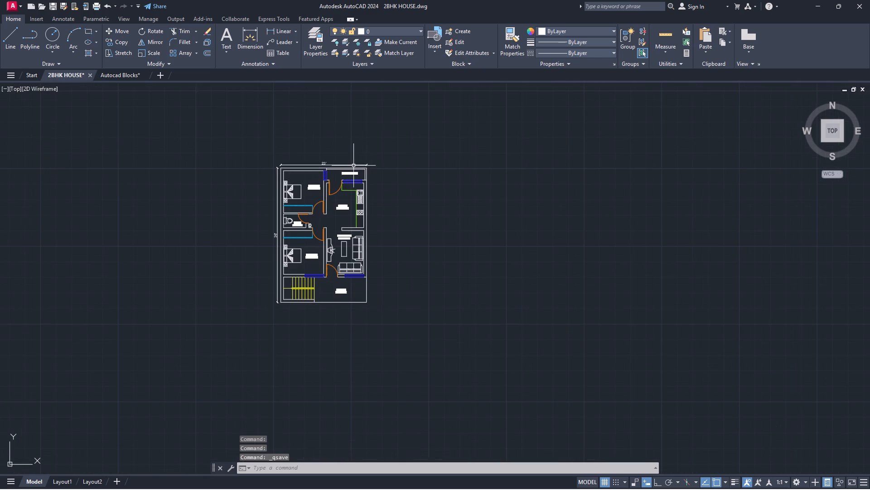
scroll(353, 166, up, 1)
text(PLOT)
key(Return)
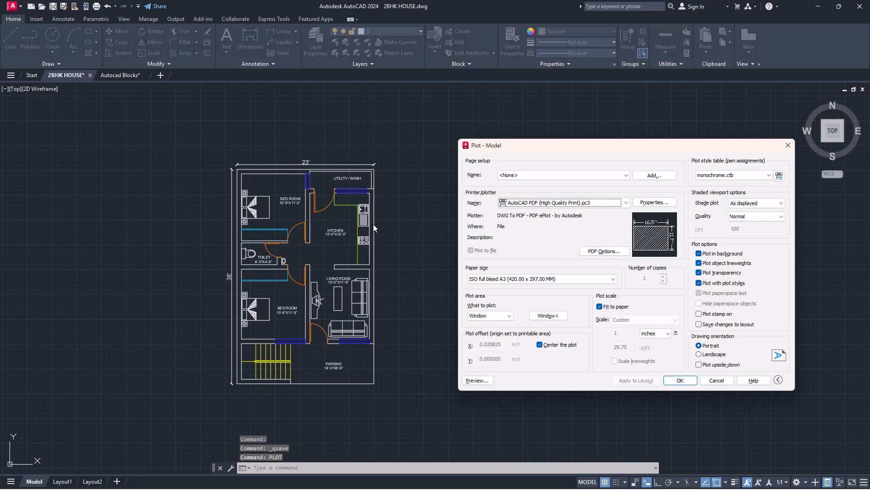
click(472, 377)
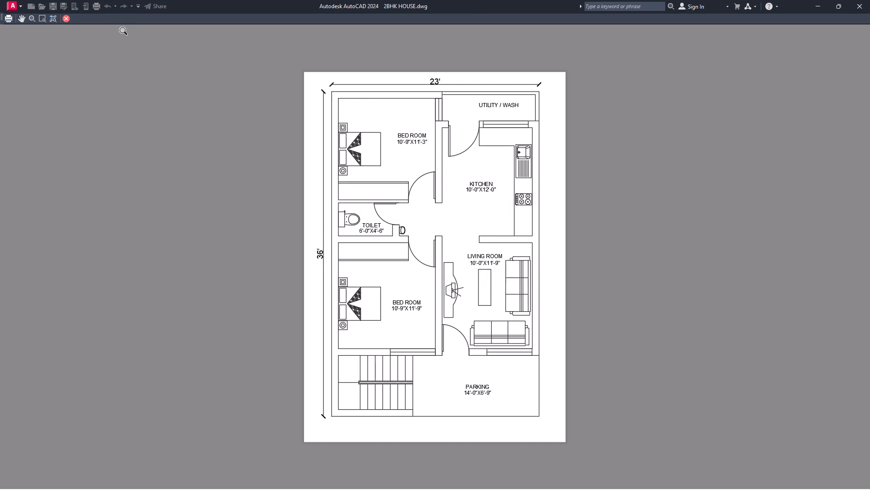
click(68, 18)
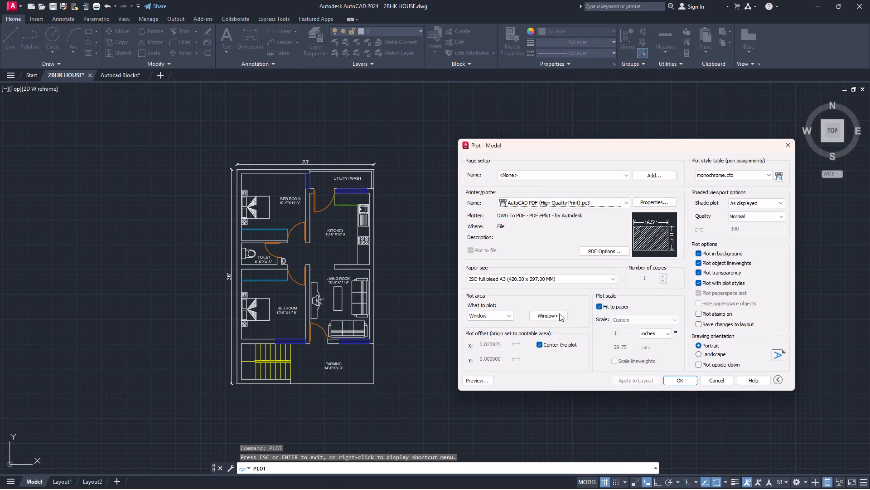
Plot the floor plan to 2BHK HOUSE-Model.pdf in folder 4 under FUJI Files > New Projects on drive D.
click(676, 381)
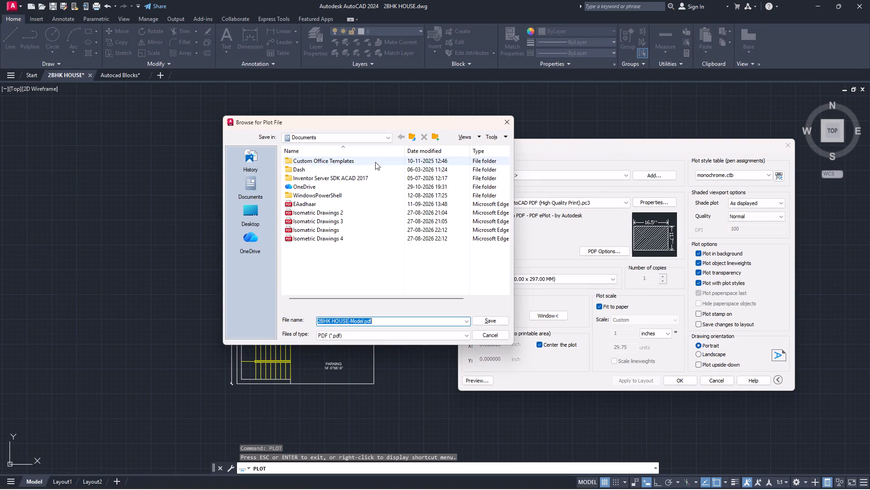
click(361, 138)
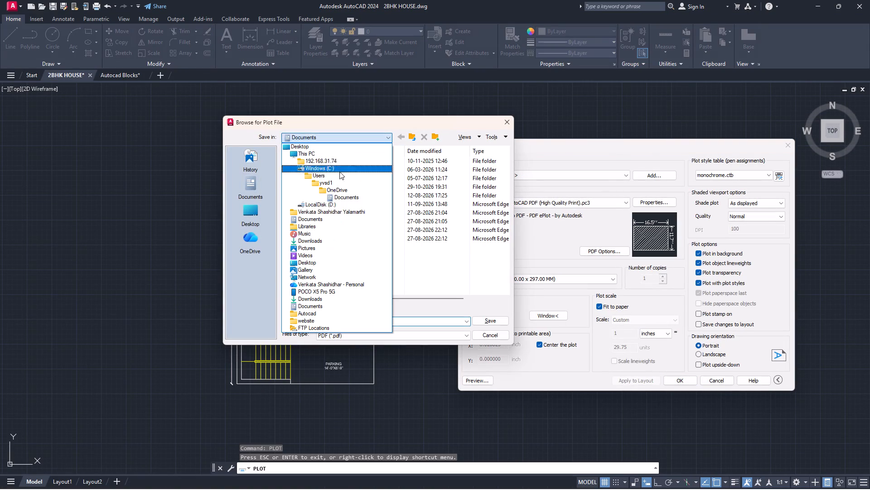
click(319, 206)
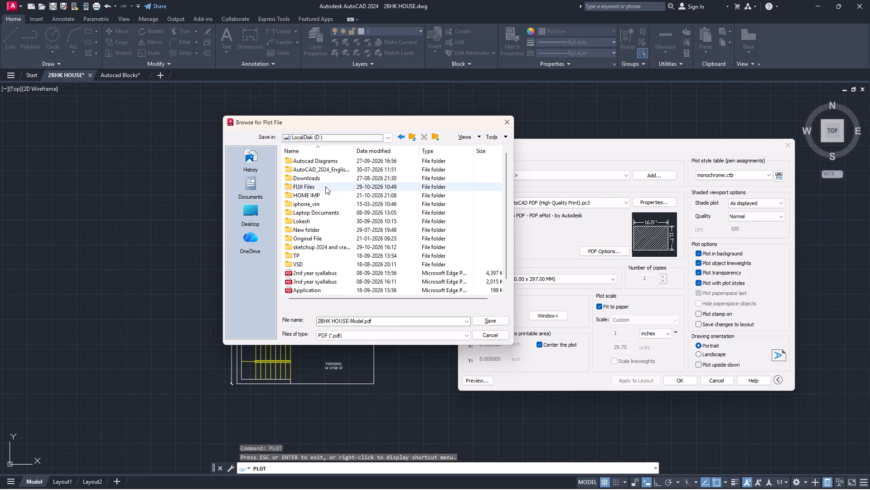
double_click(325, 186)
scroll(308, 211, down, 5)
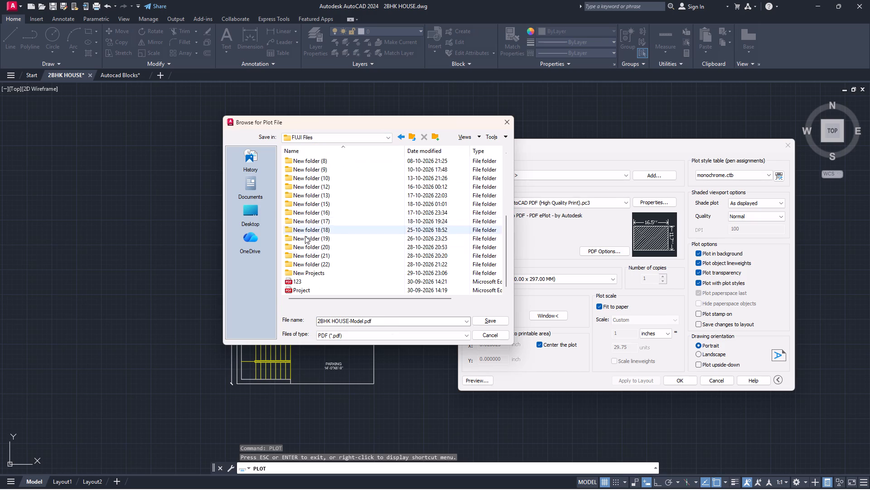
double_click(305, 270)
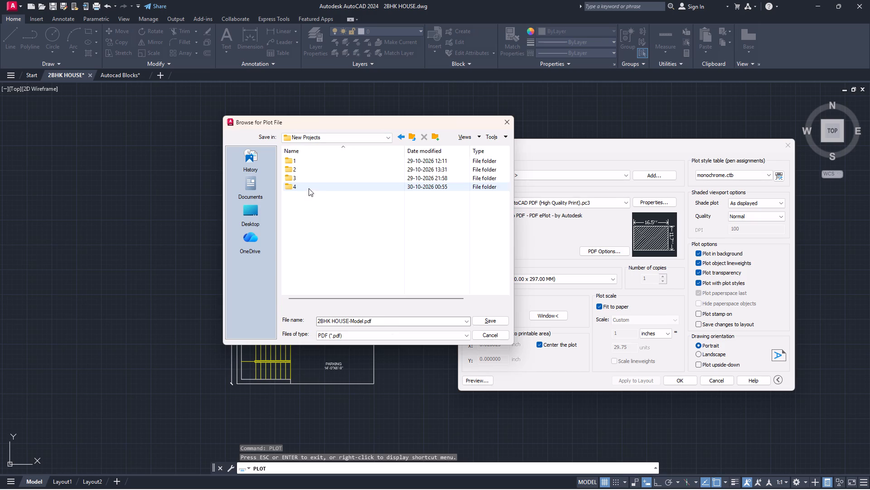
double_click(309, 188)
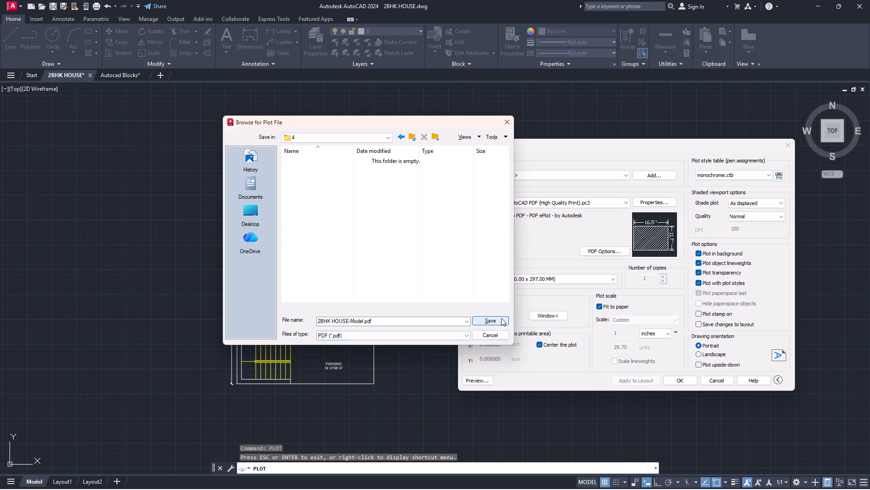
click(499, 317)
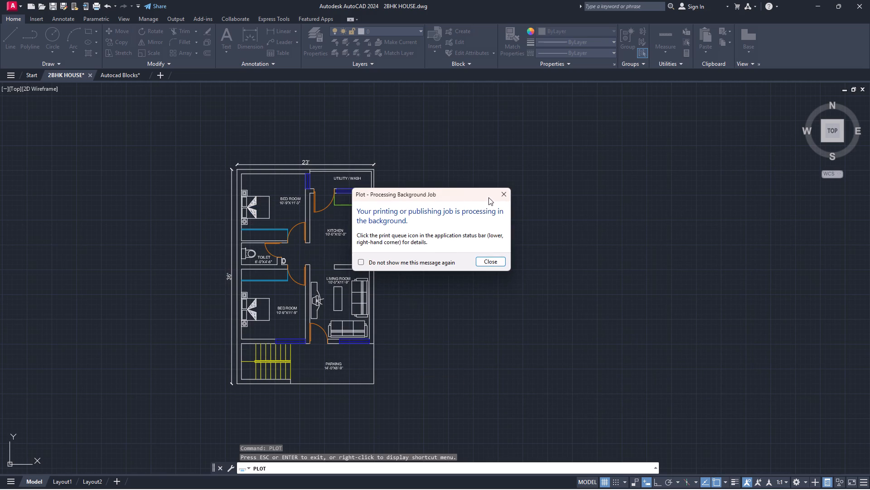
click(499, 196)
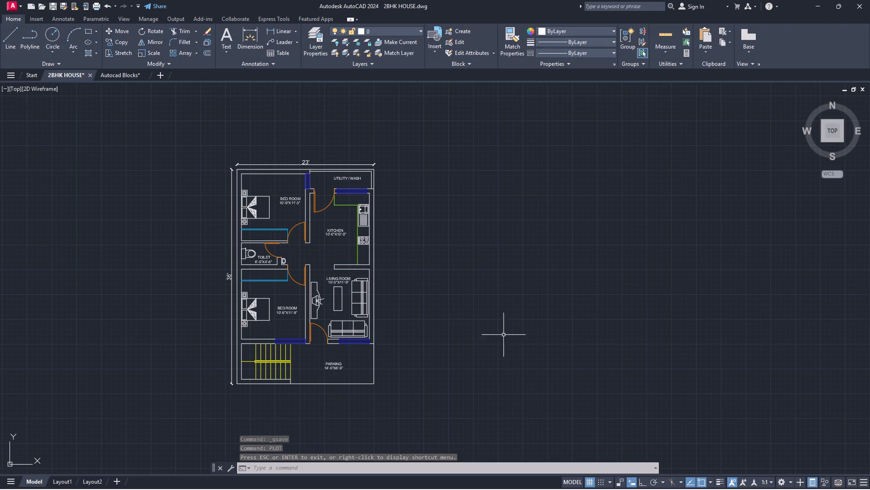
Query LOGFILENAME and copy the log file's full path from the command history.
click(514, 465)
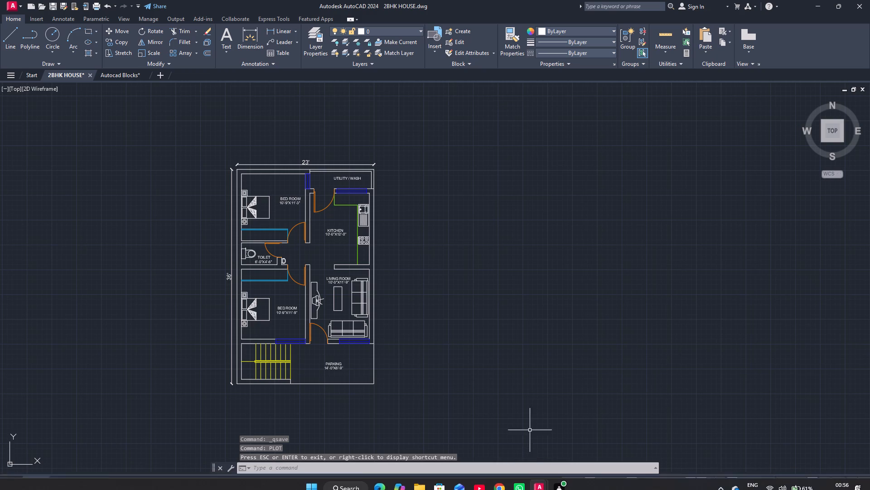
click(509, 465)
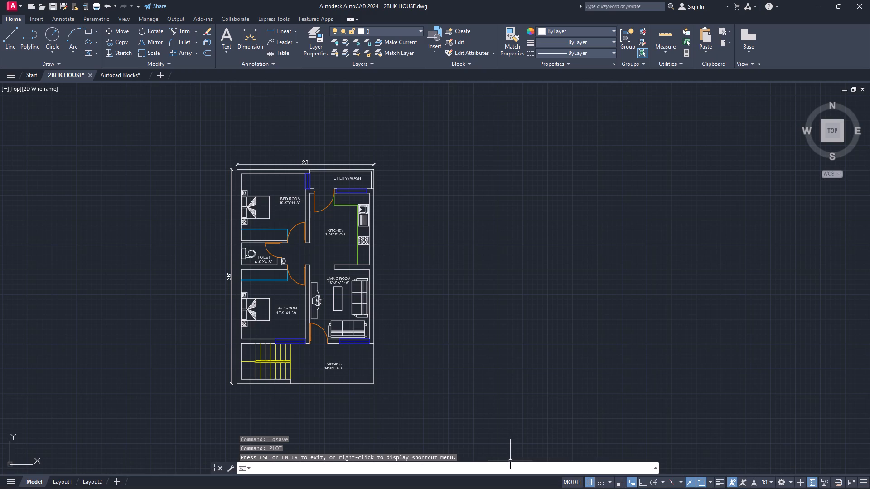
text(LOG)
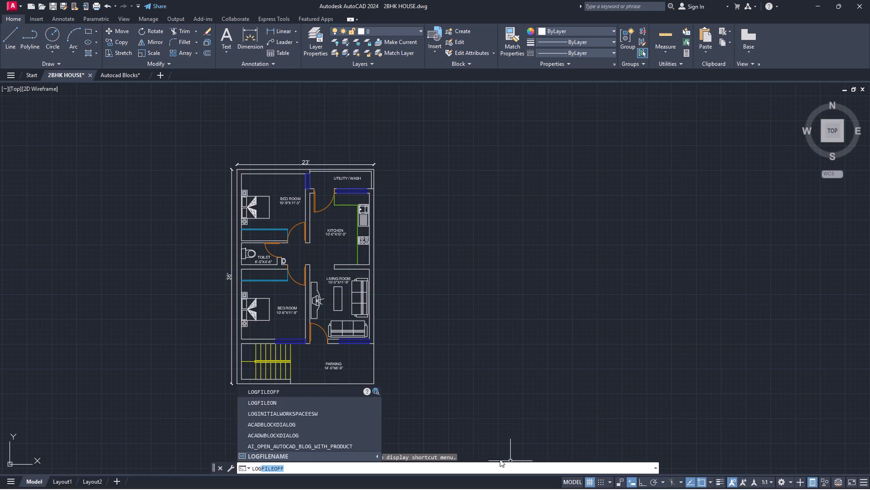
click(284, 457)
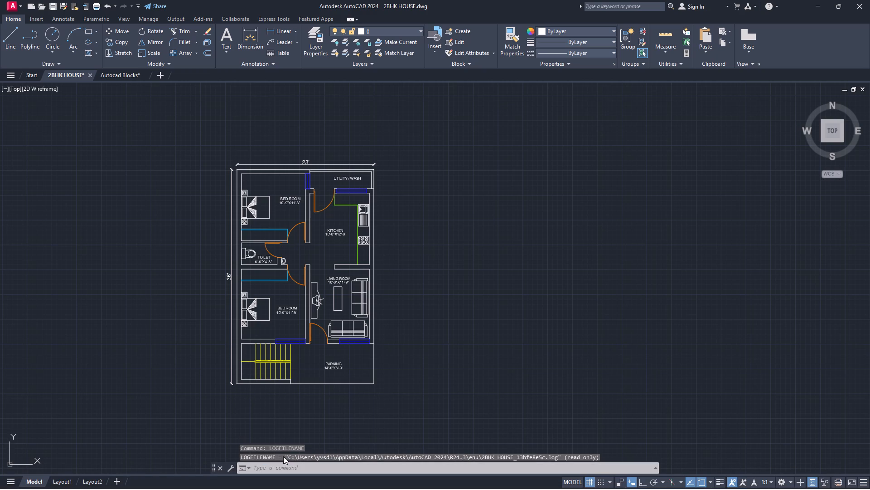
click(654, 467)
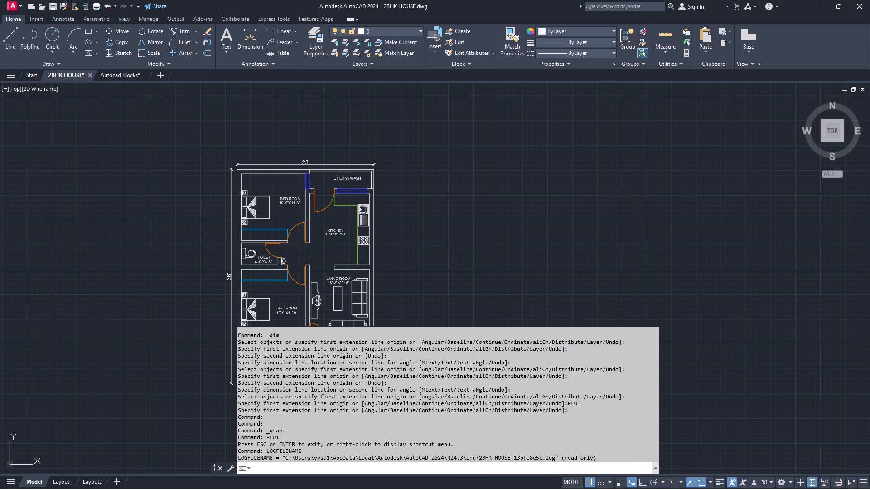
drag(555, 456, 370, 449)
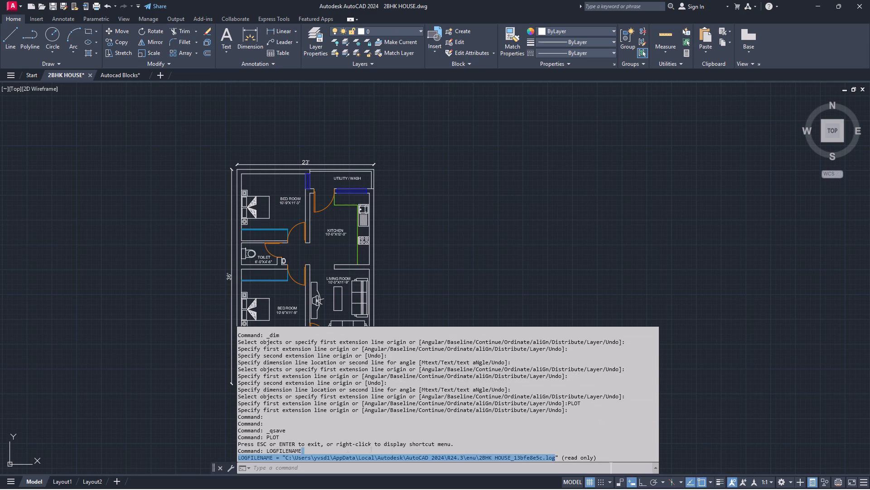
drag(370, 449, 285, 460)
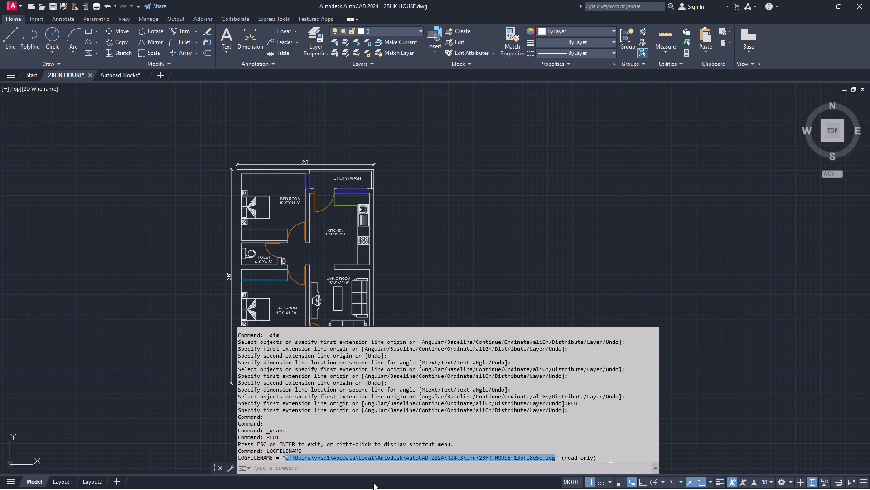
key(ctrl+c)
click(688, 420)
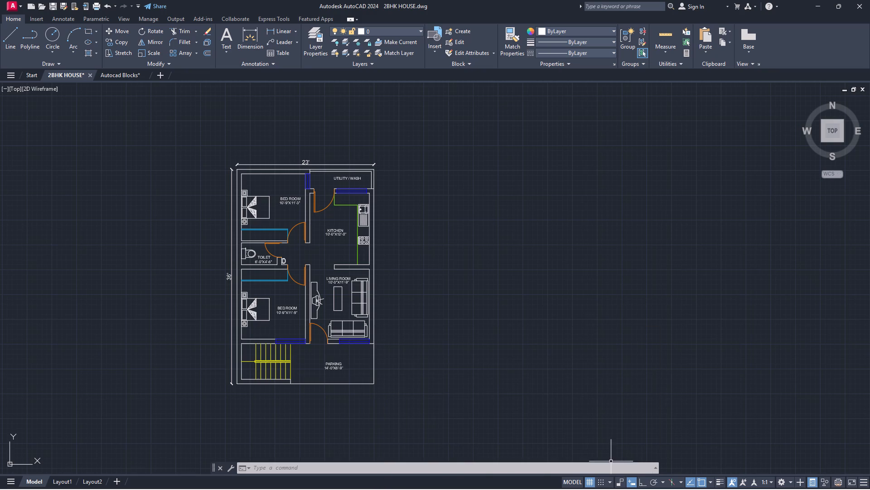